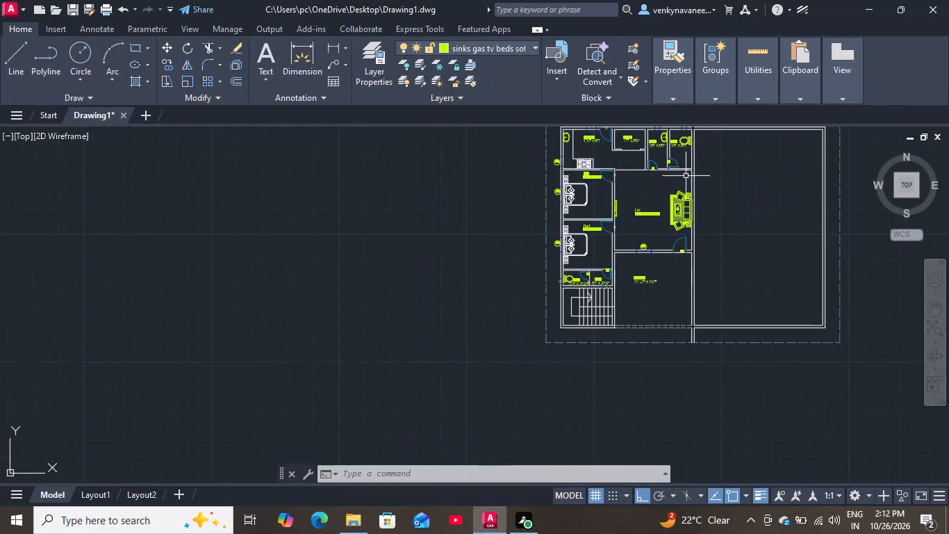
Change the D labels above the ventilator openings of the upper Bath and W.C to V.
scroll(682, 214, "down", 1)
scroll(698, 162, "up", 2)
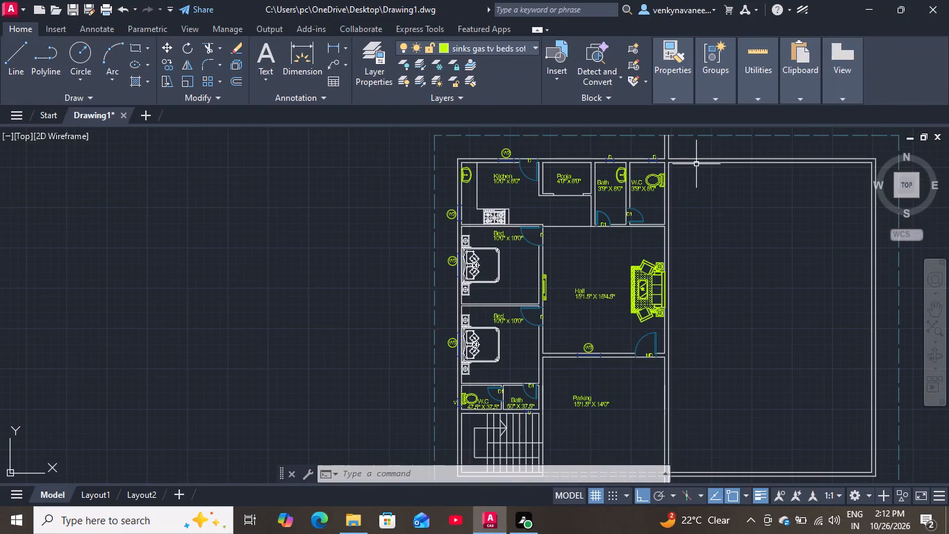
scroll(633, 158, "up", 3)
scroll(633, 158, "down", 3)
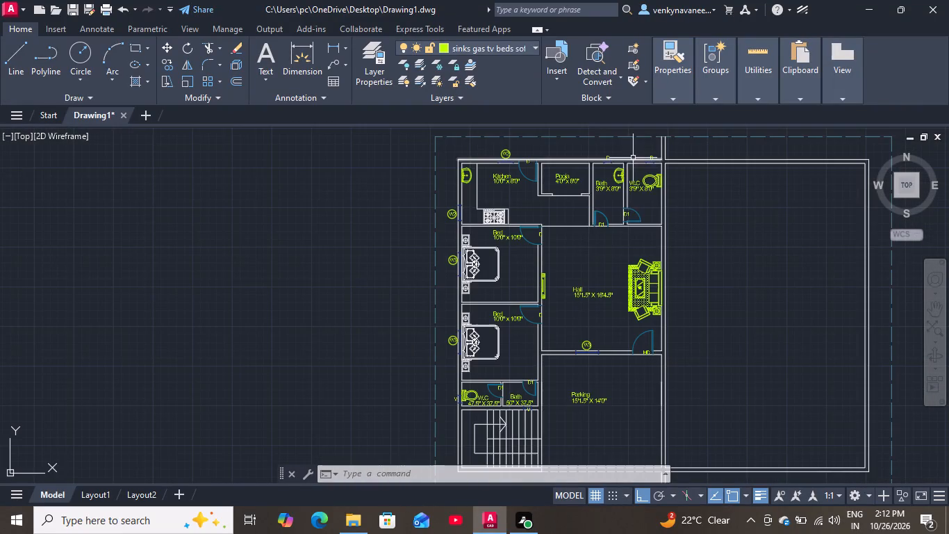
scroll(644, 184, "down", 1)
scroll(635, 171, "up", 4)
double_click(566, 157)
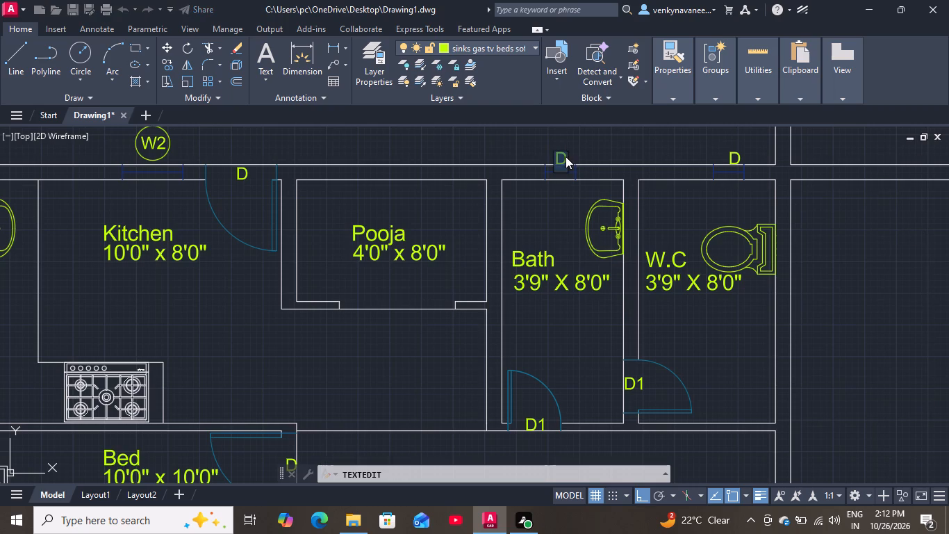
key("v")
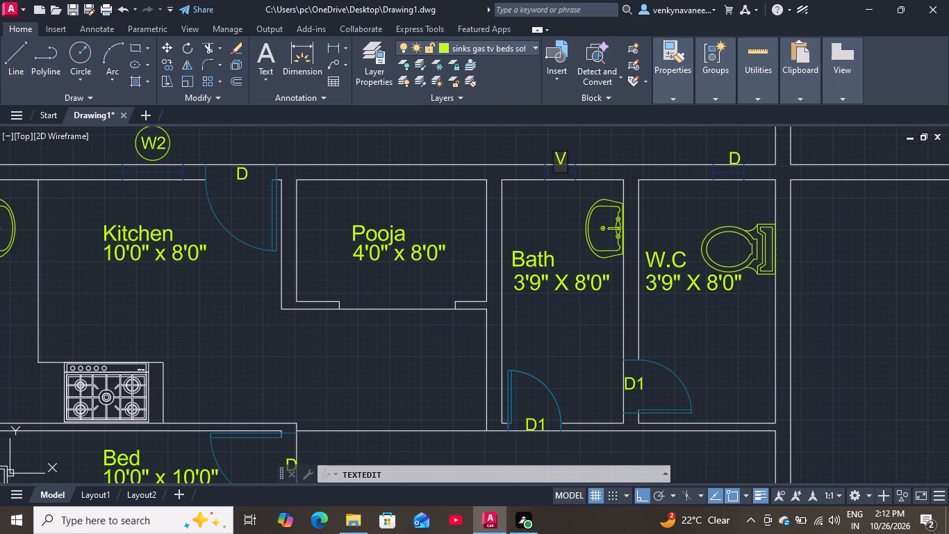
left_click(634, 145)
left_click(732, 157)
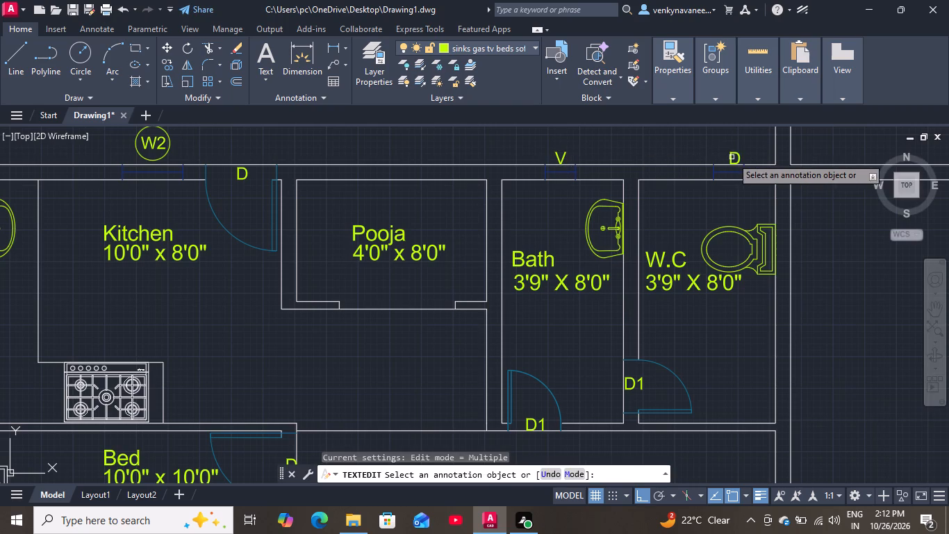
key("v")
left_click(686, 145)
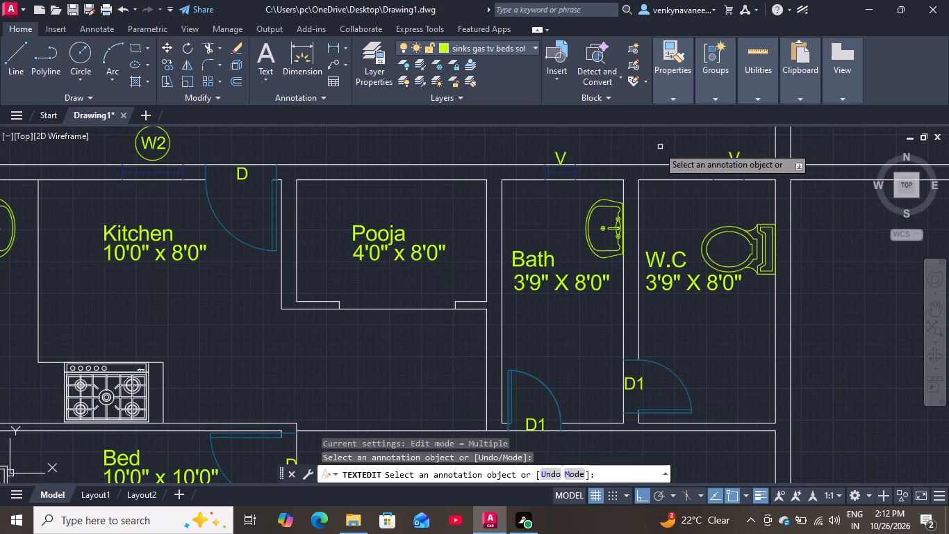
scroll(658, 147, "down", 1)
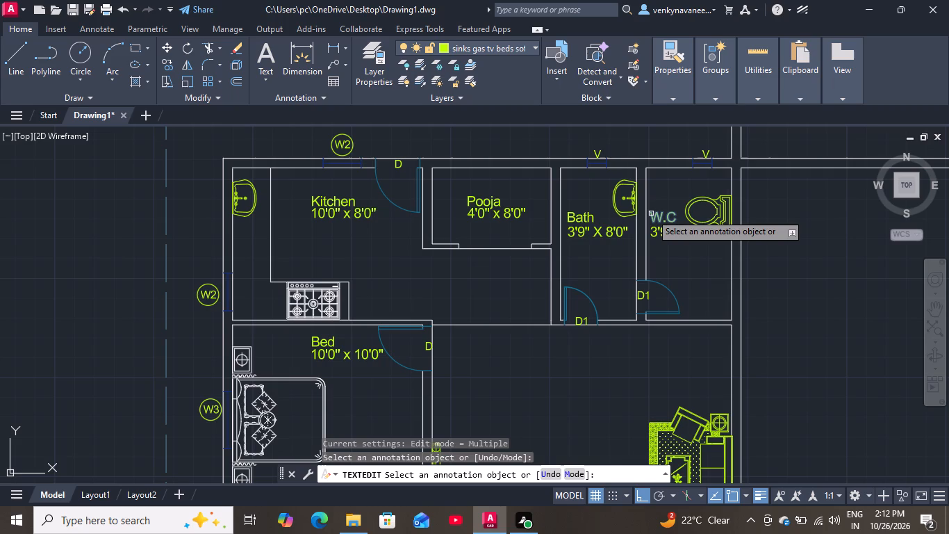
key("v")
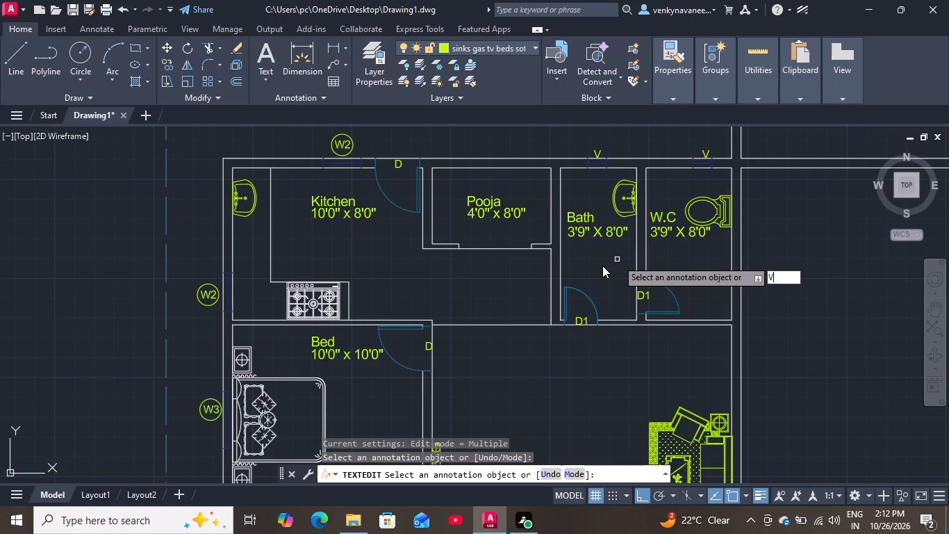
key("Escape")
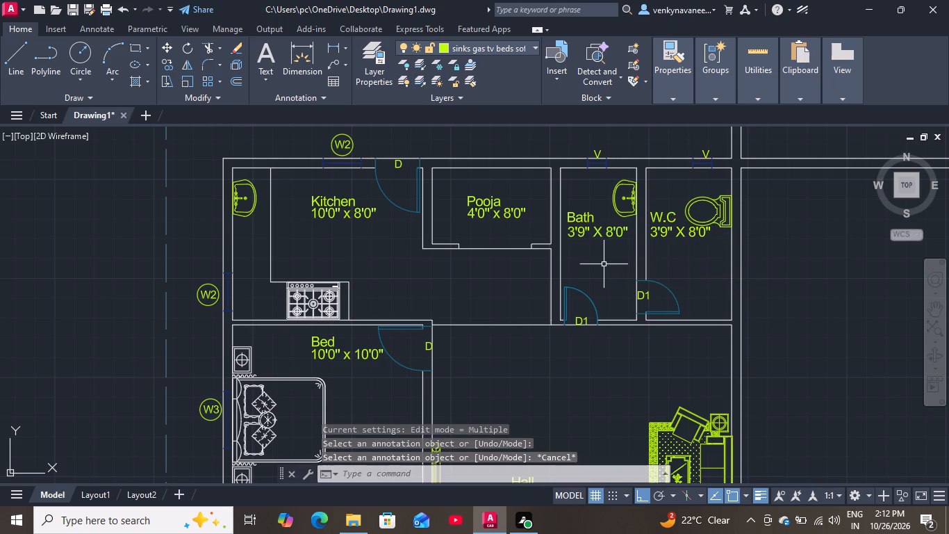
Review the annotated floor plan as a whole and around the upper rooms, checking the door, window and ventilator labels.
scroll(594, 233, "down", 3)
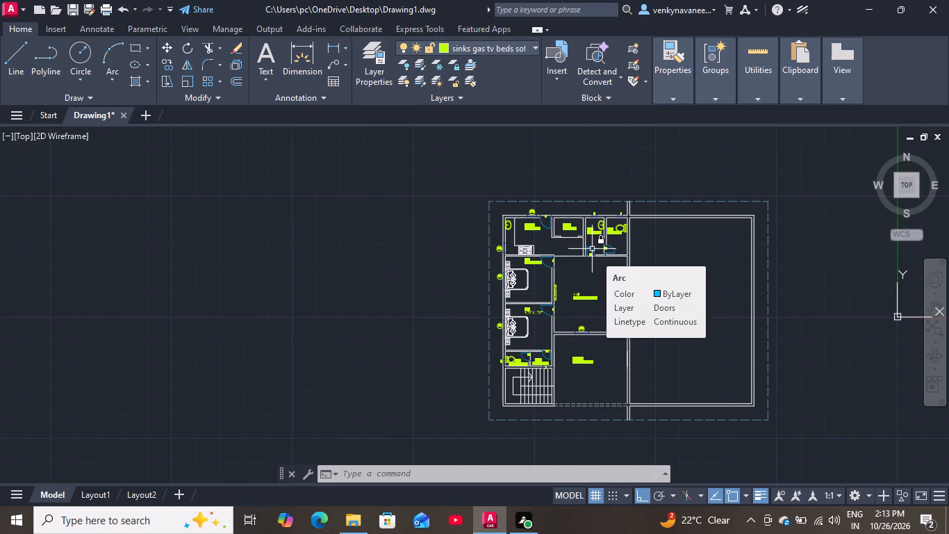
scroll(588, 216, "up", 1)
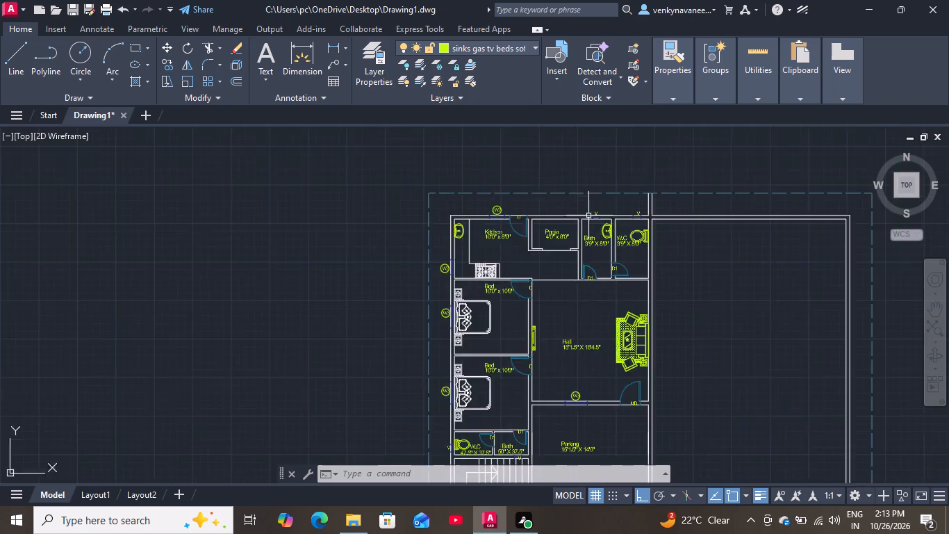
scroll(588, 216, "up", 2)
scroll(591, 213, "down", 3)
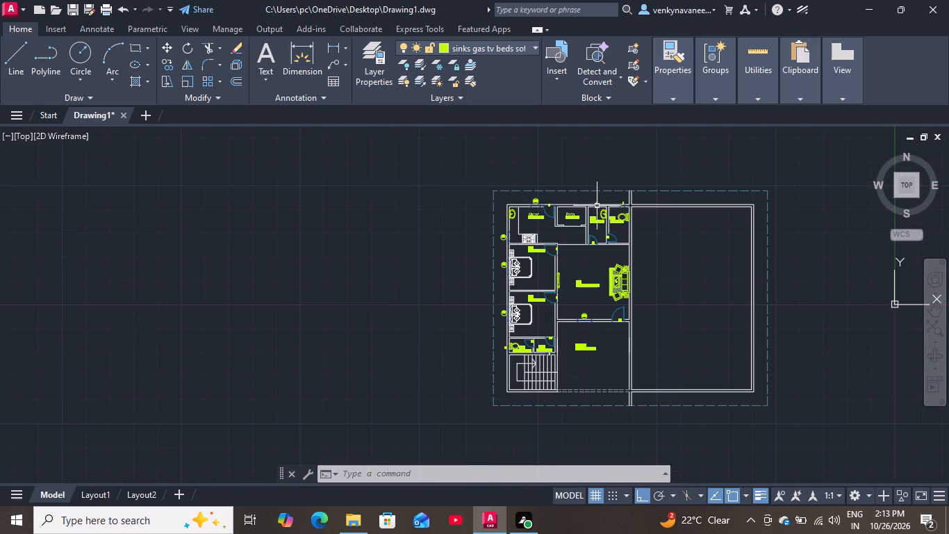
scroll(600, 221, "up", 2)
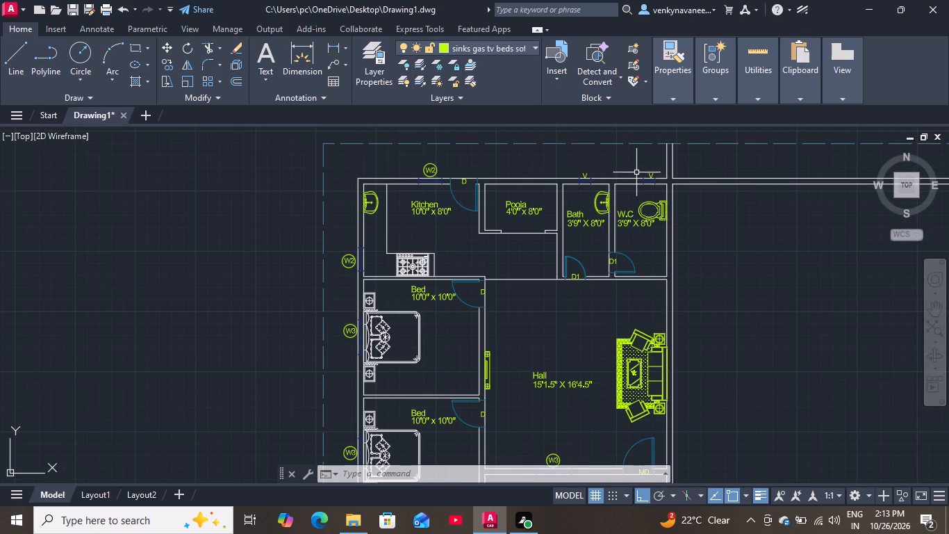
scroll(654, 190, "down", 1)
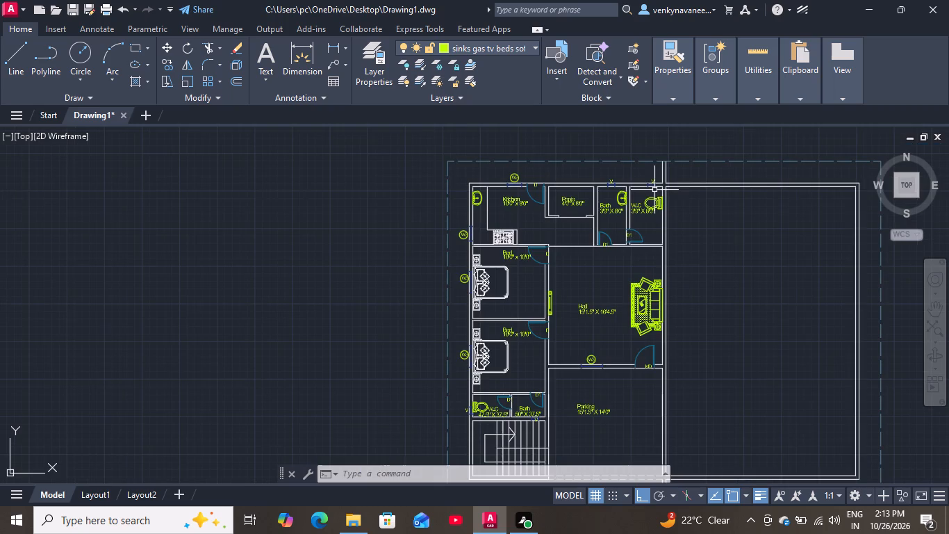
scroll(657, 190, "up", 1)
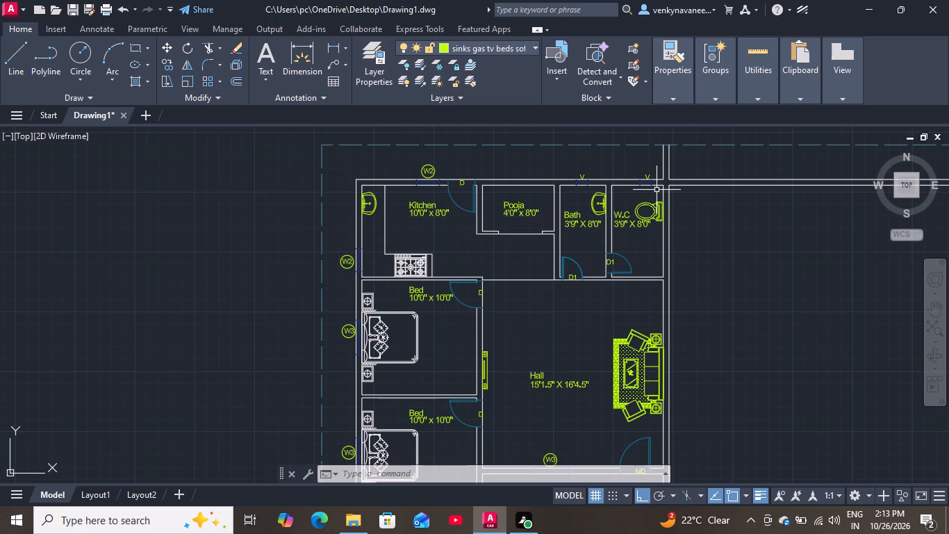
scroll(654, 177, "down", 3)
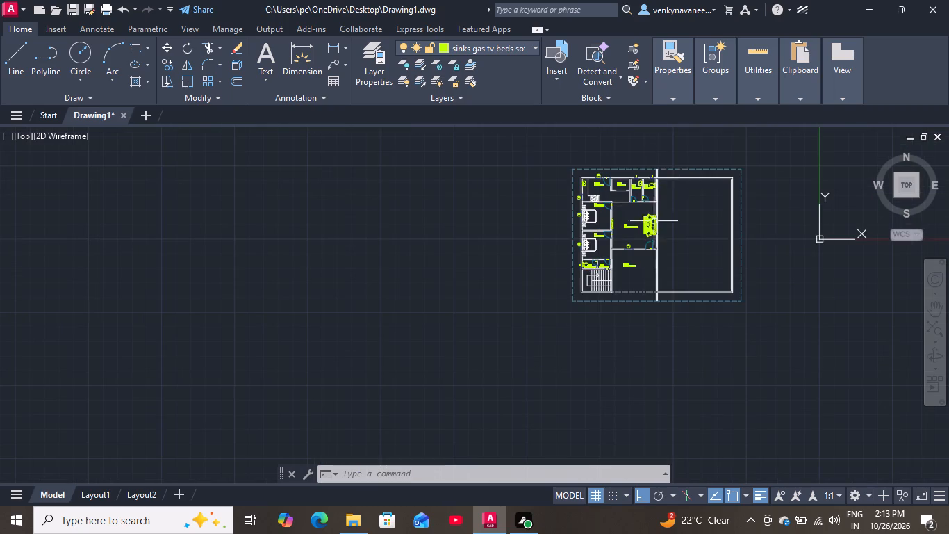
scroll(636, 287, "up", 2)
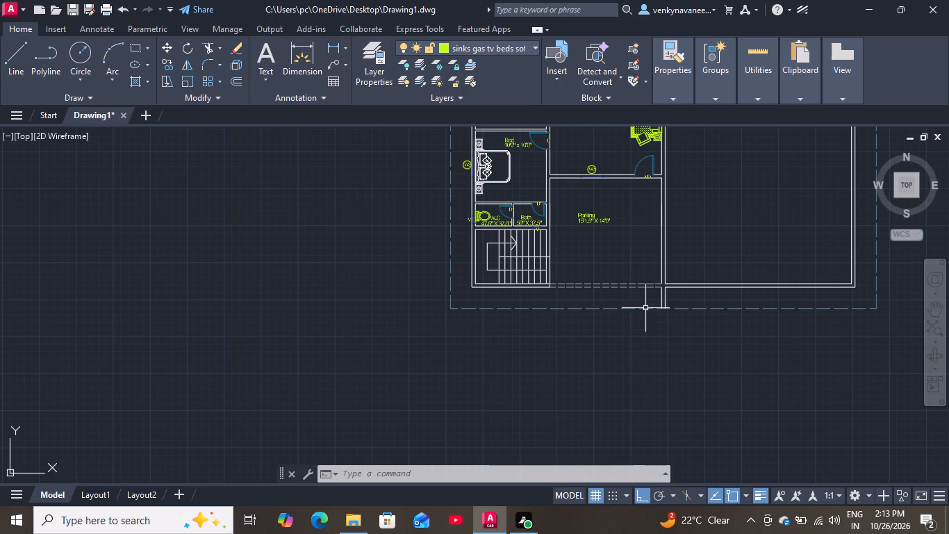
scroll(633, 308, "down", 3)
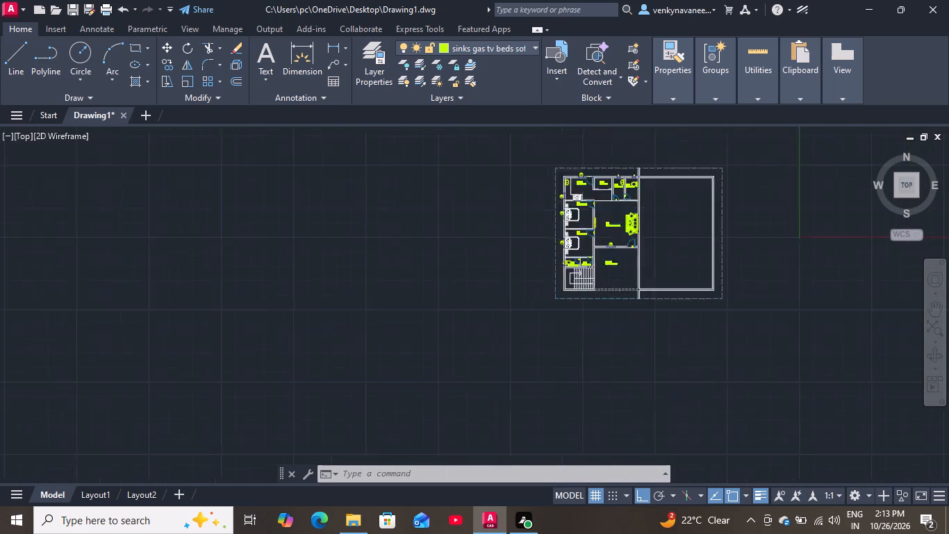
scroll(627, 276, "up", 2)
scroll(627, 282, "down", 1)
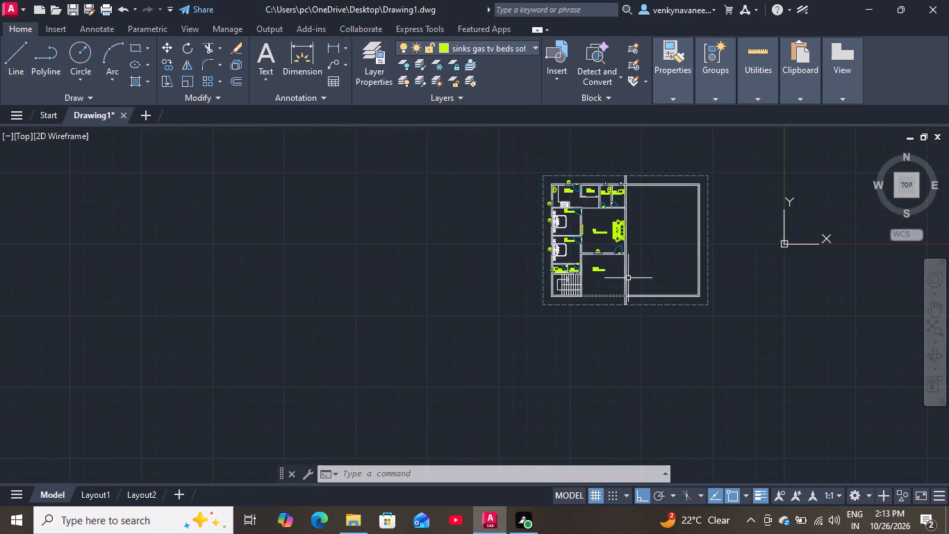
scroll(656, 266, "up", 1)
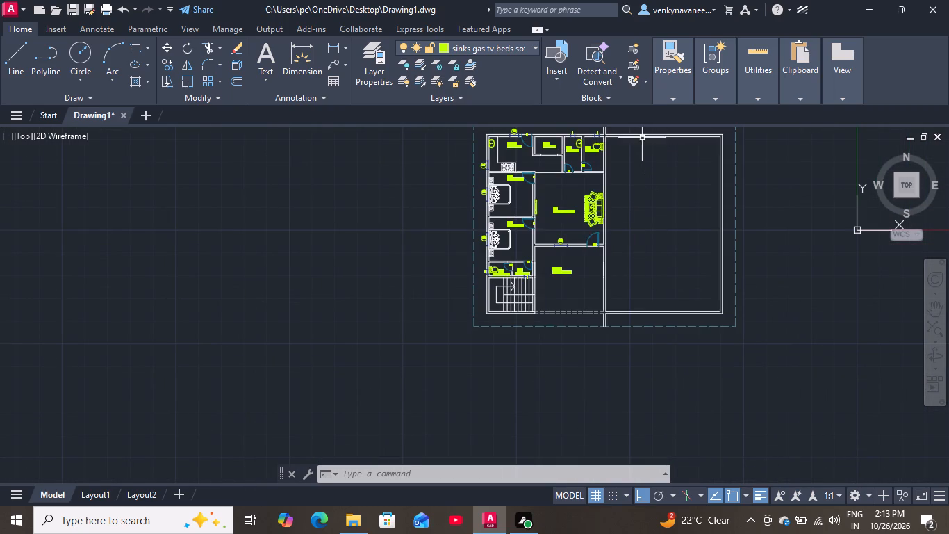
scroll(634, 160, "down", 1)
scroll(622, 132, "up", 2)
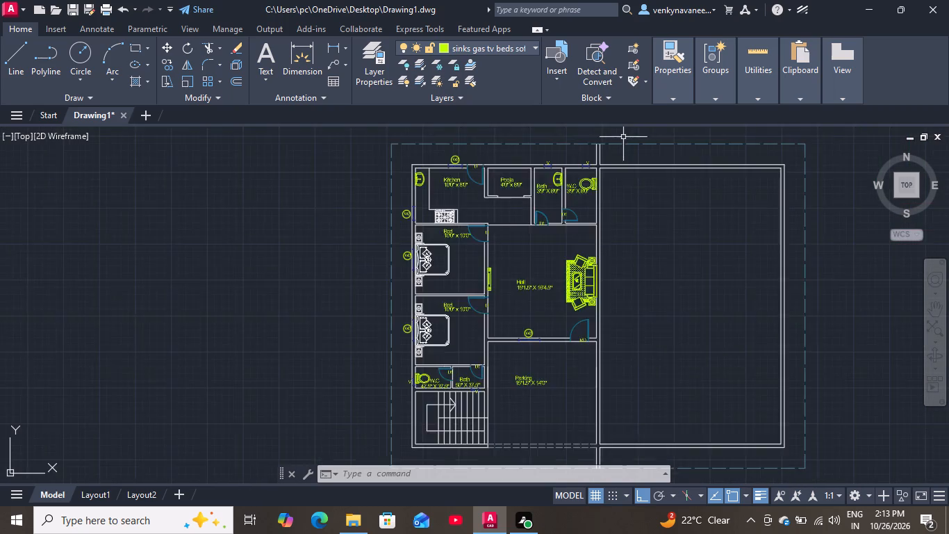
scroll(623, 137, "up", 1)
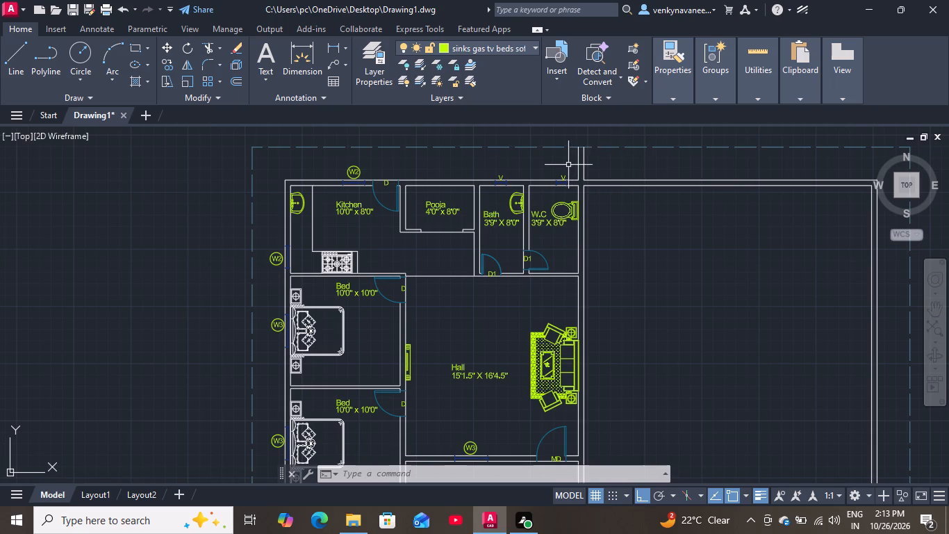
left_click(568, 165)
left_click(541, 163)
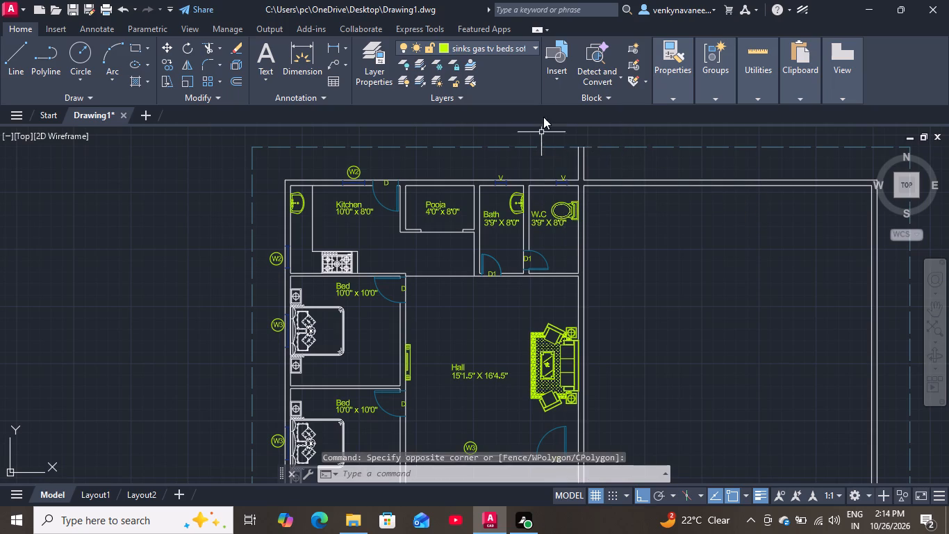
Unlock the windows, Doors and Construction Line layers.
left_click(533, 47)
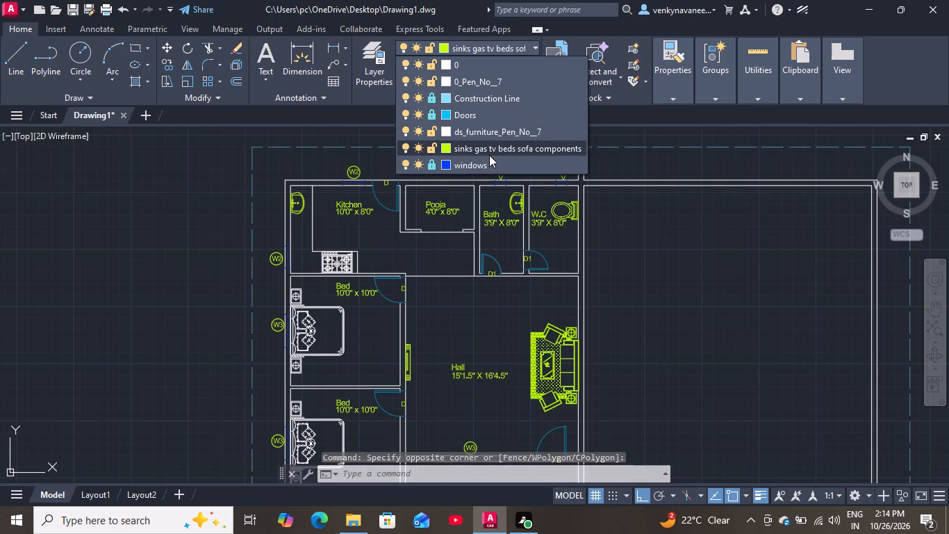
left_click(430, 165)
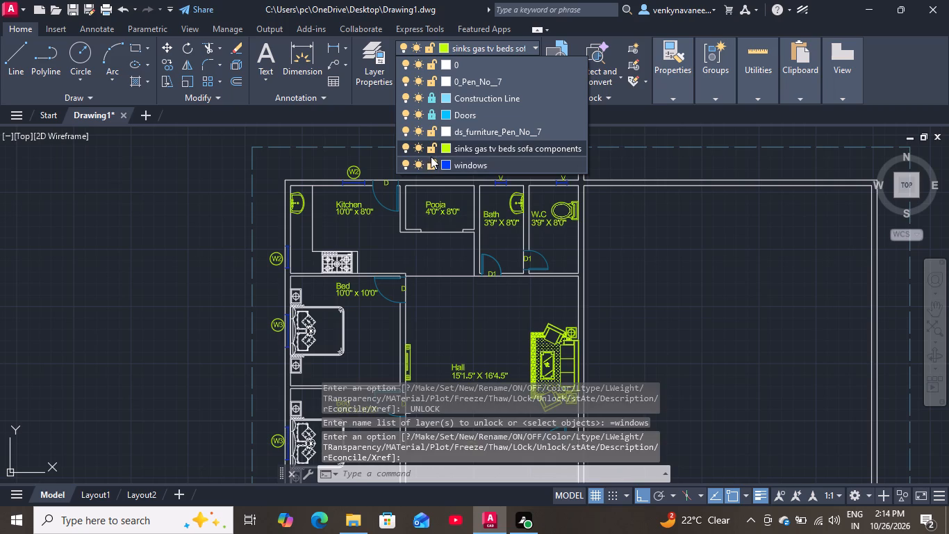
left_click(431, 116)
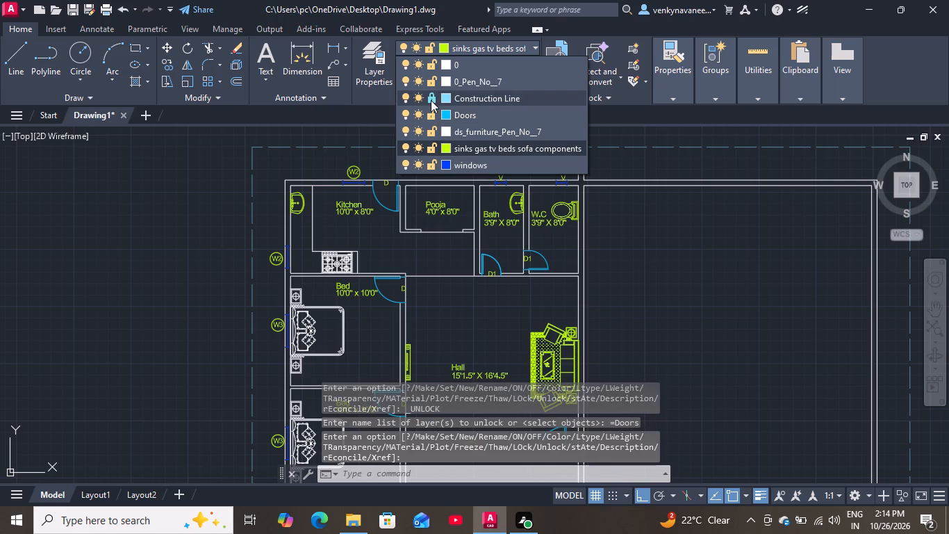
left_click(431, 98)
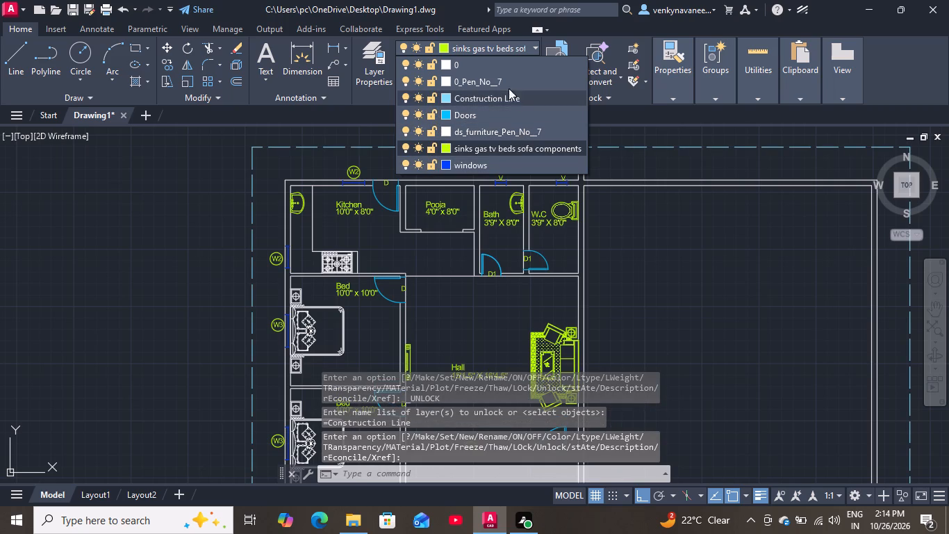
left_click(636, 167)
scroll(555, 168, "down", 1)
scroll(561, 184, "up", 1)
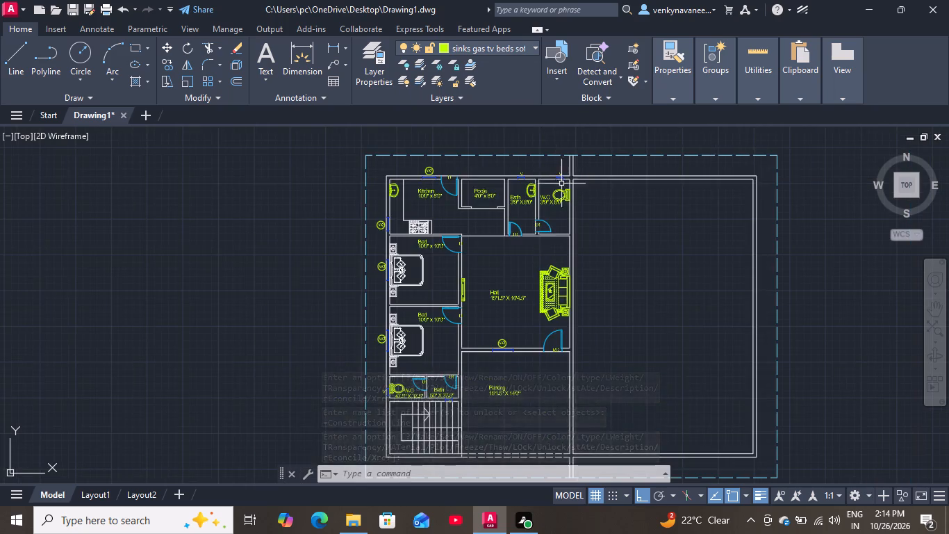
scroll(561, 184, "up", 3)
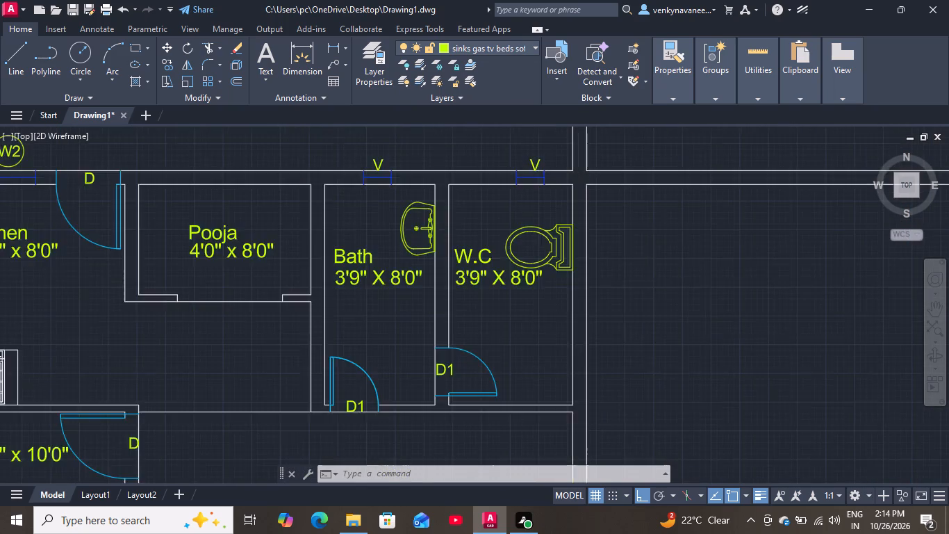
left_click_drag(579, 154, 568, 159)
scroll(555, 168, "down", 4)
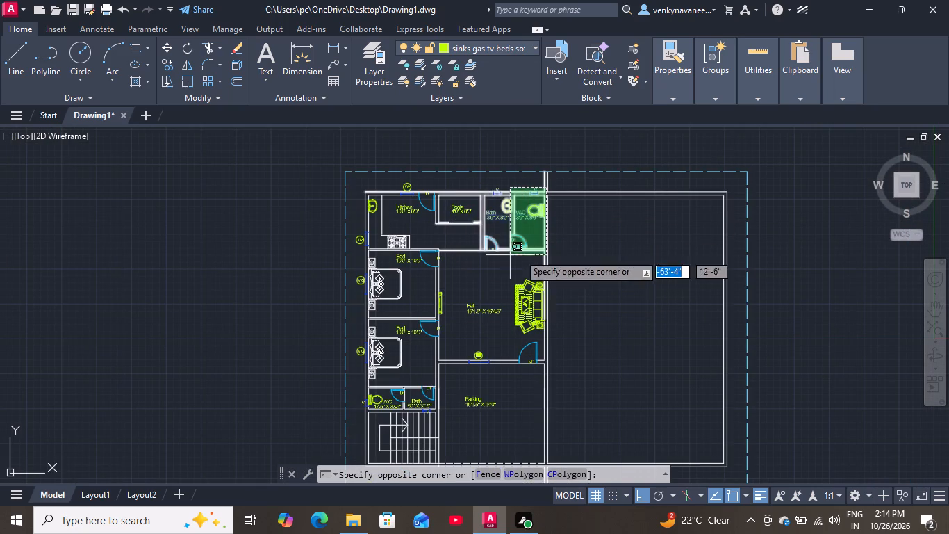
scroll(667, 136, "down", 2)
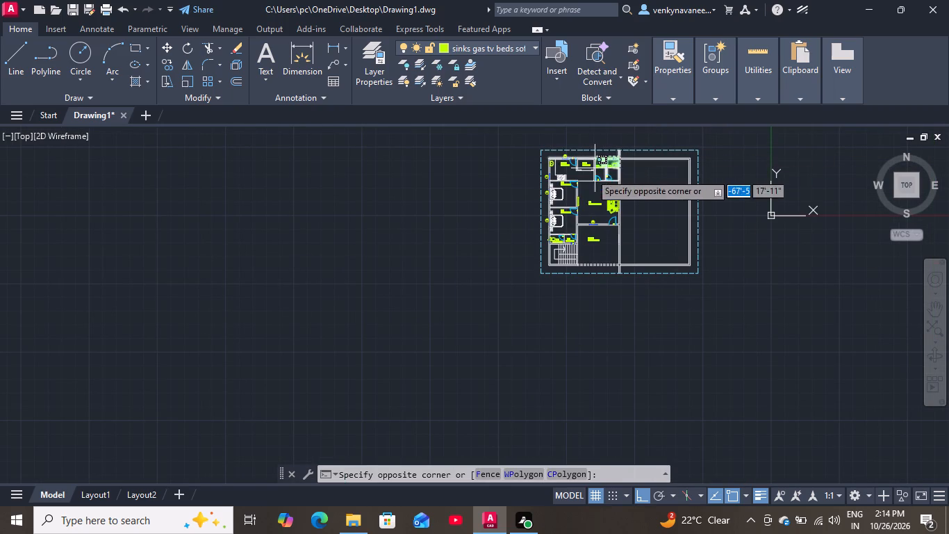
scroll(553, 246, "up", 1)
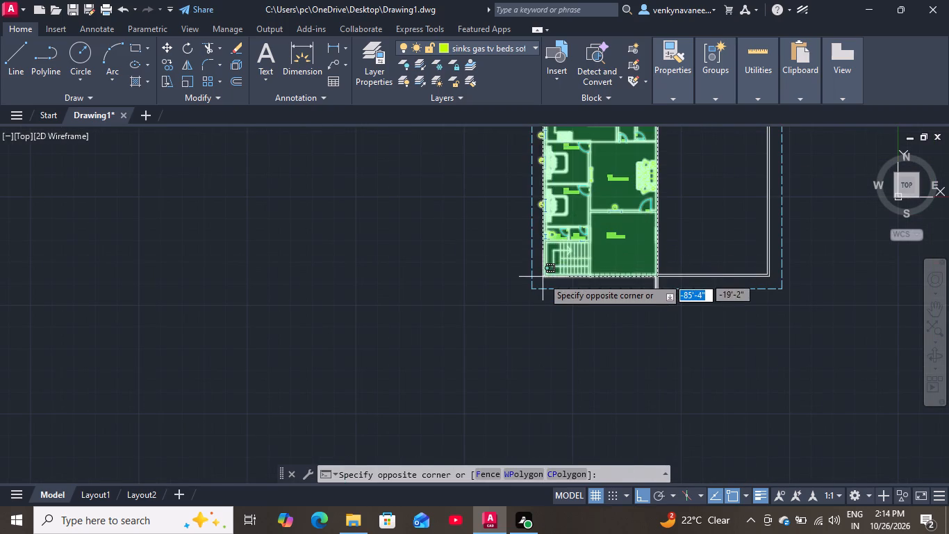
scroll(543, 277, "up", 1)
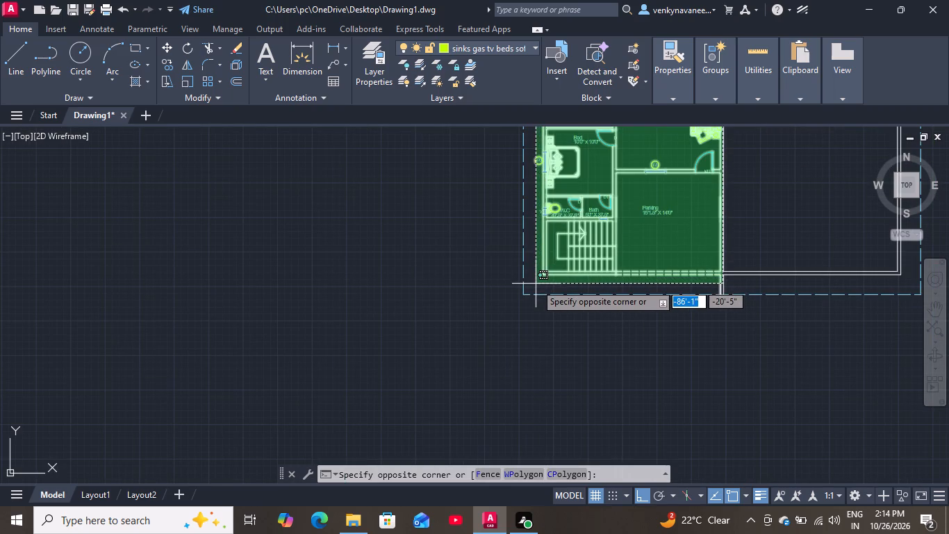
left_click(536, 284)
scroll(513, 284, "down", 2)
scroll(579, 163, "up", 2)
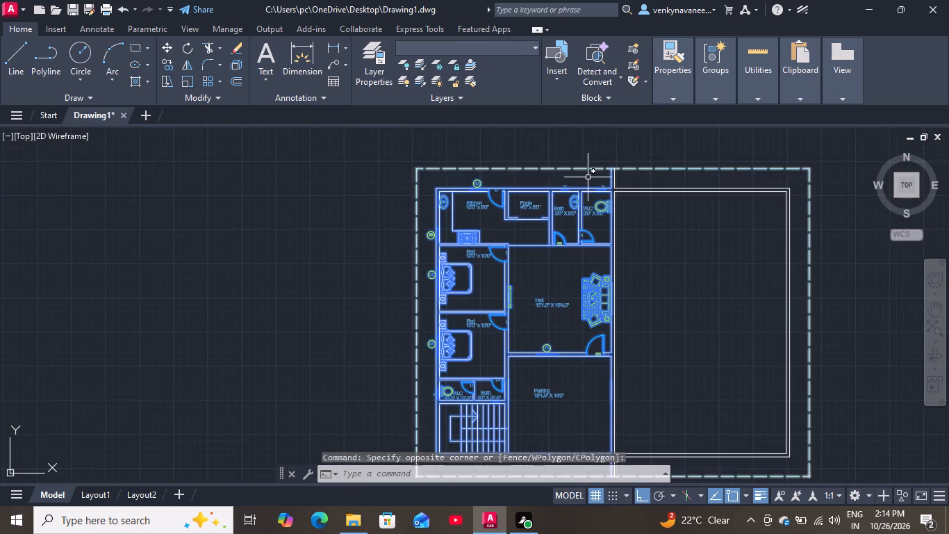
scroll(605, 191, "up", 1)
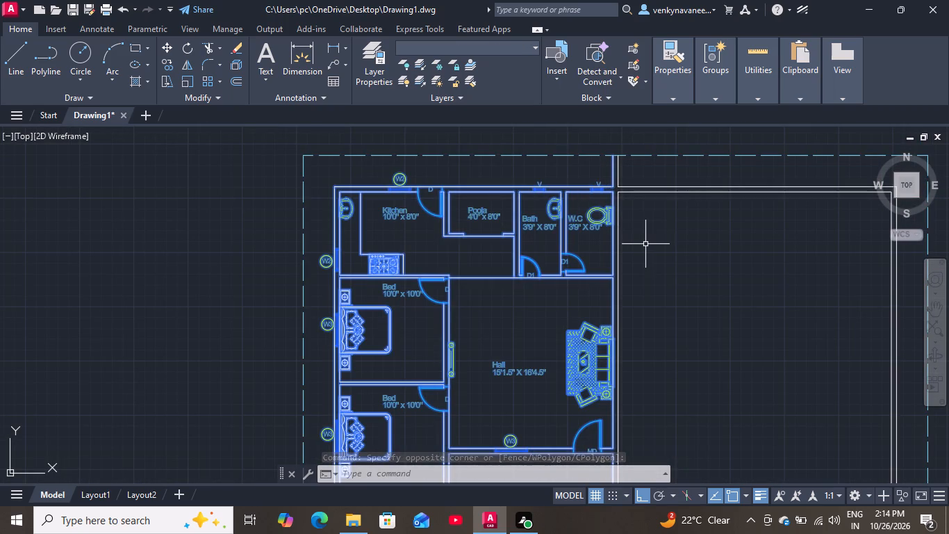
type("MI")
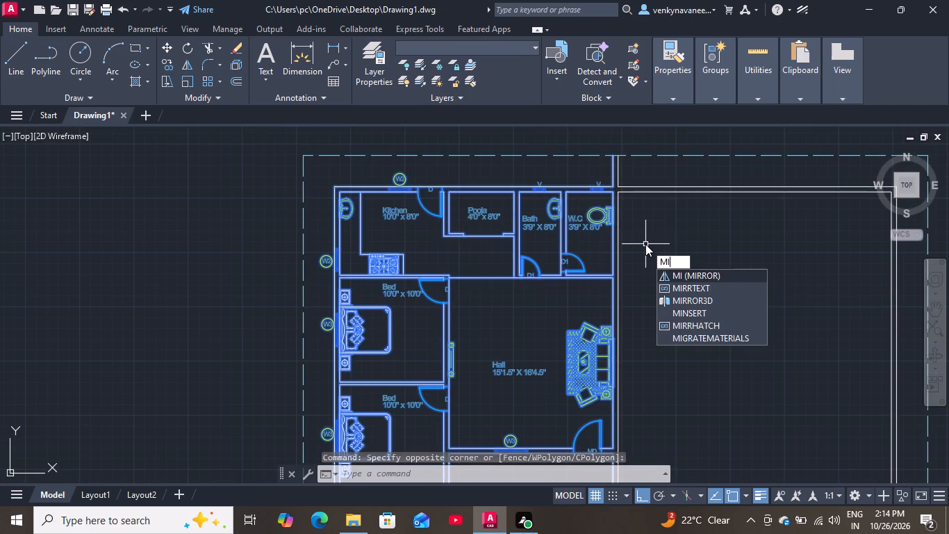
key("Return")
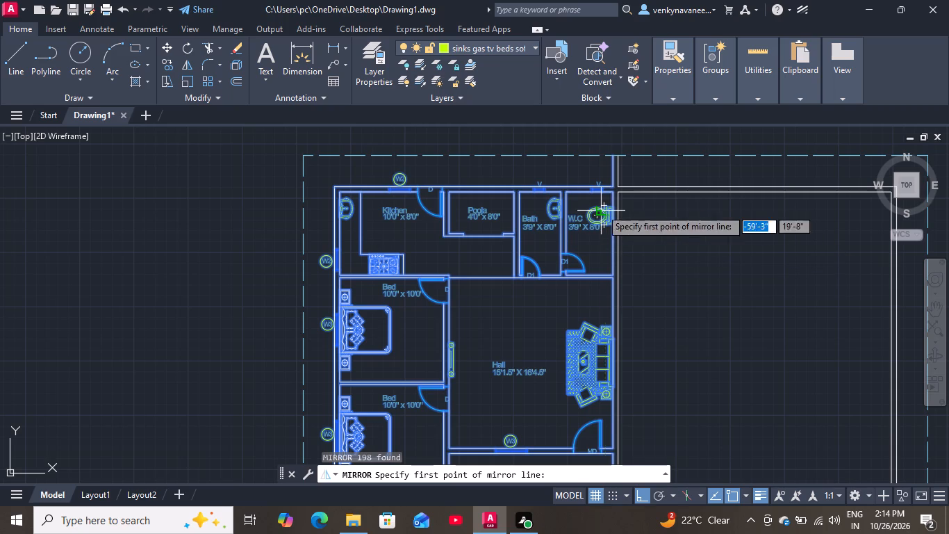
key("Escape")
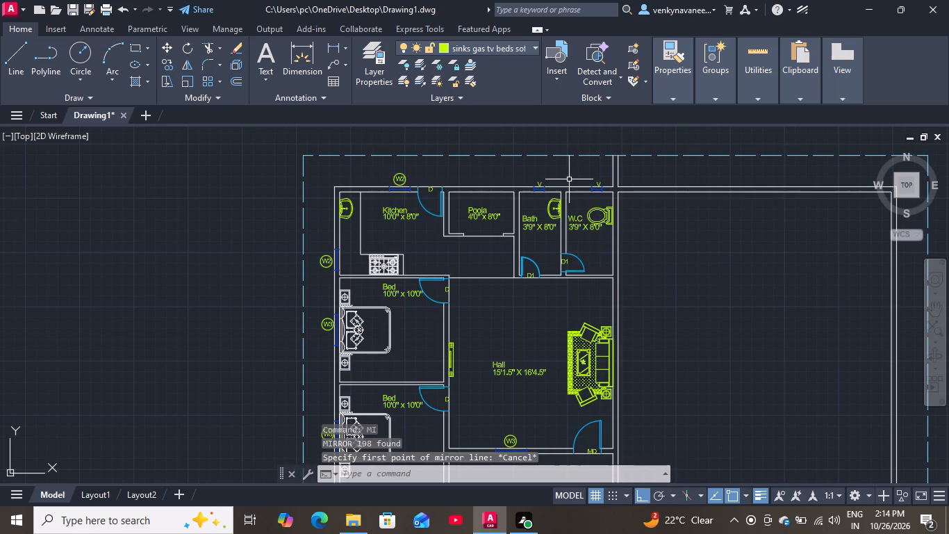
Copy the completed half of the floor plan into the empty half, from the outer corner by the Kitchen to the dividing wall's matching corner.
scroll(616, 184, "up", 2)
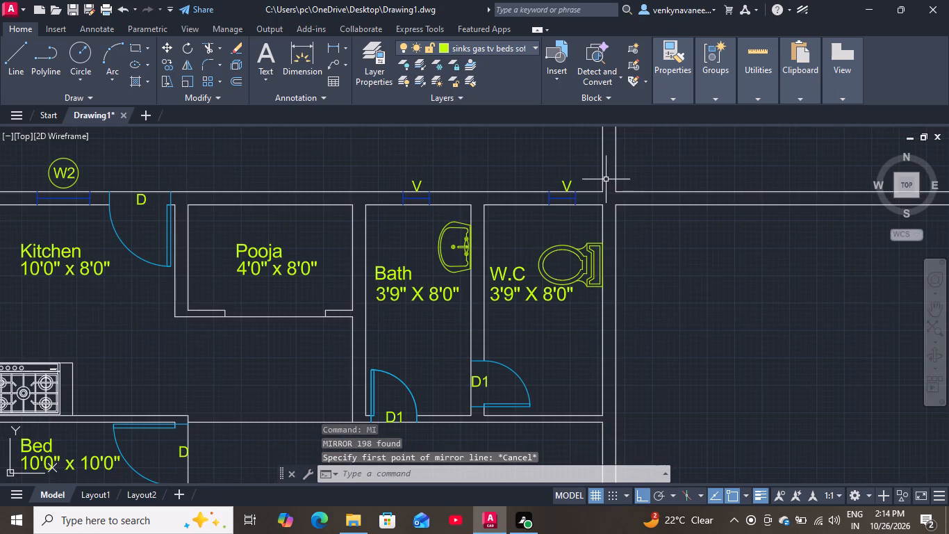
left_click(610, 178)
scroll(545, 183, "down", 4)
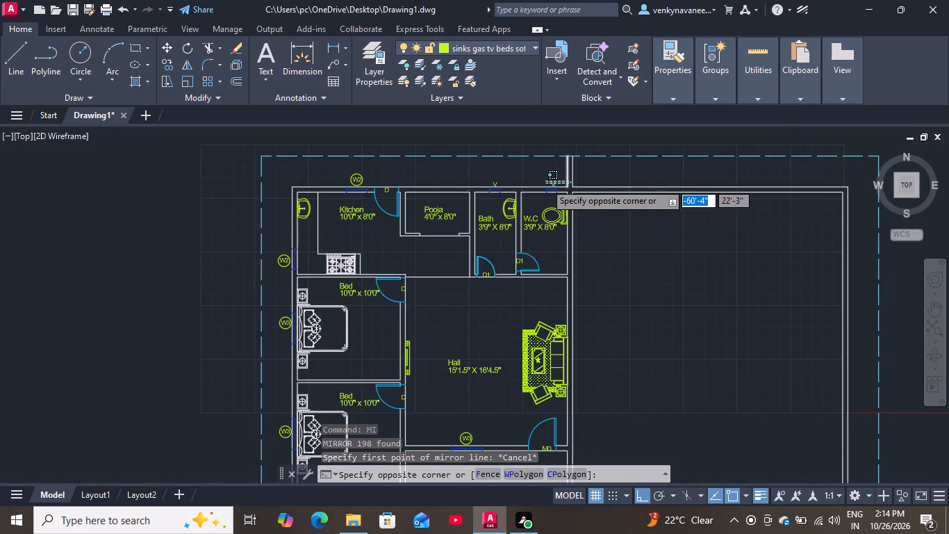
scroll(449, 357, "up", 2)
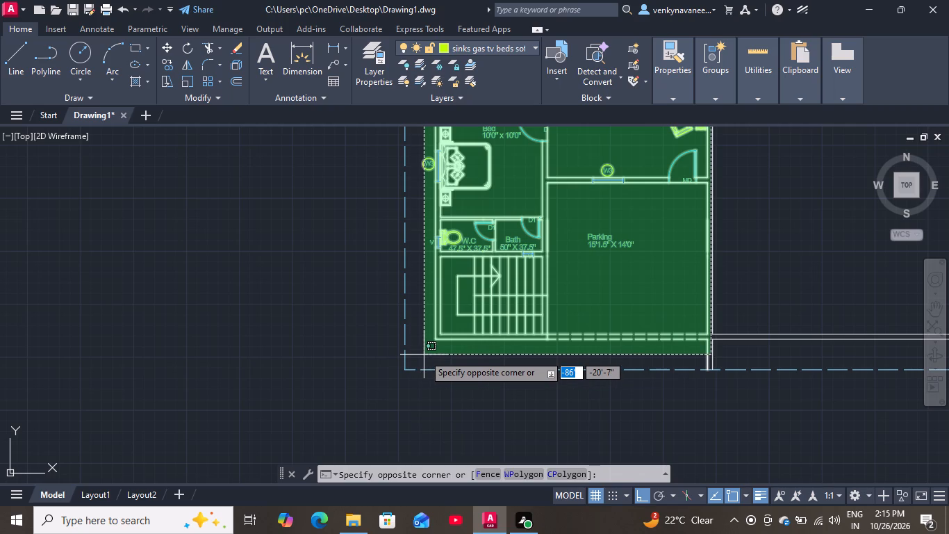
left_click(423, 355)
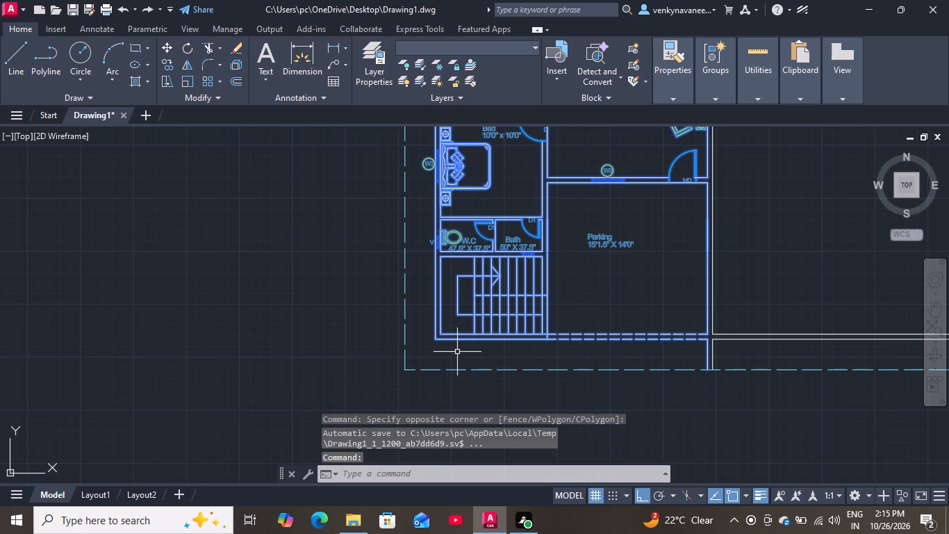
type("CO")
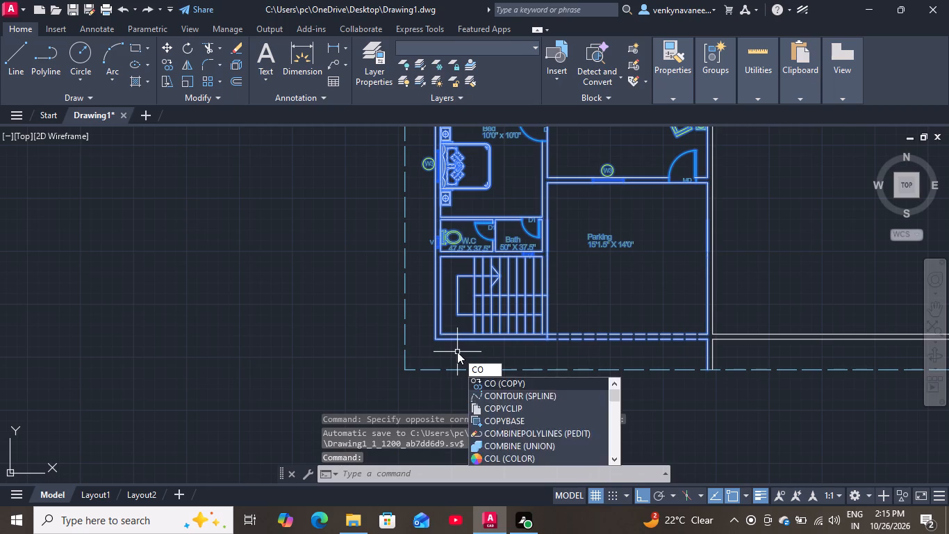
key("Return")
scroll(443, 357, "down", 2)
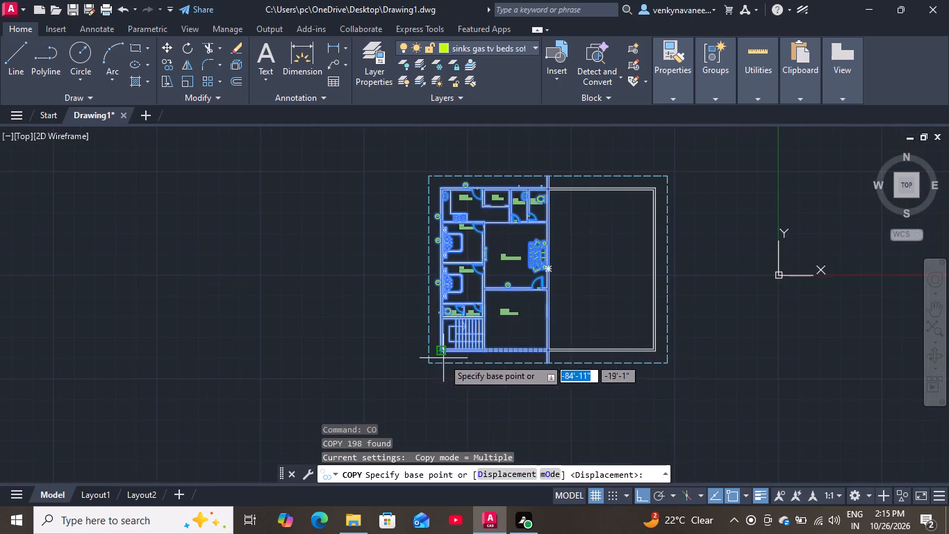
scroll(440, 192, "up", 5)
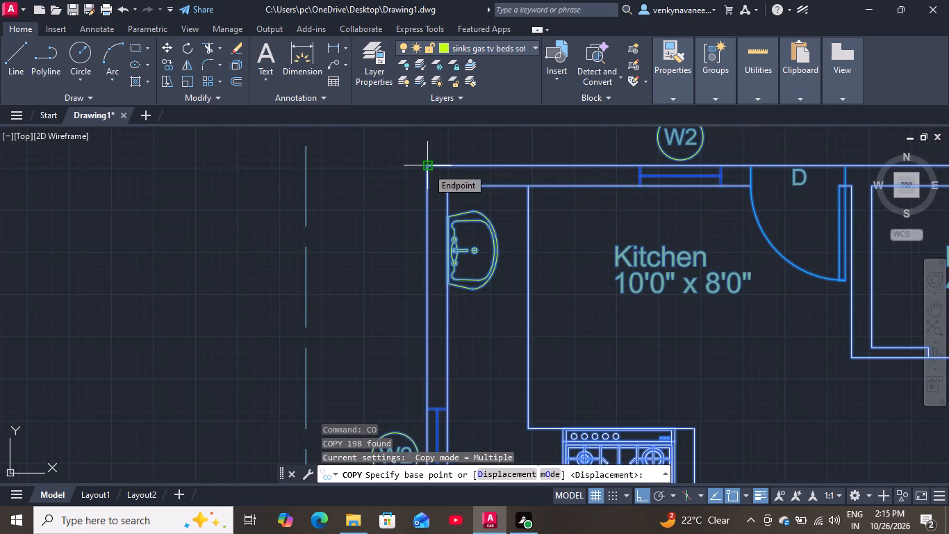
left_click(427, 168)
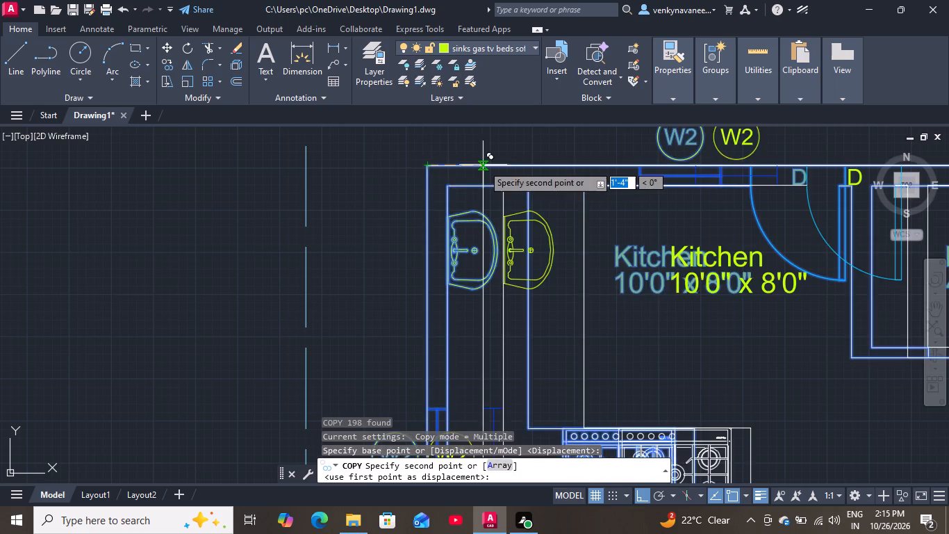
scroll(491, 165, "down", 2)
scroll(608, 166, "down", 2)
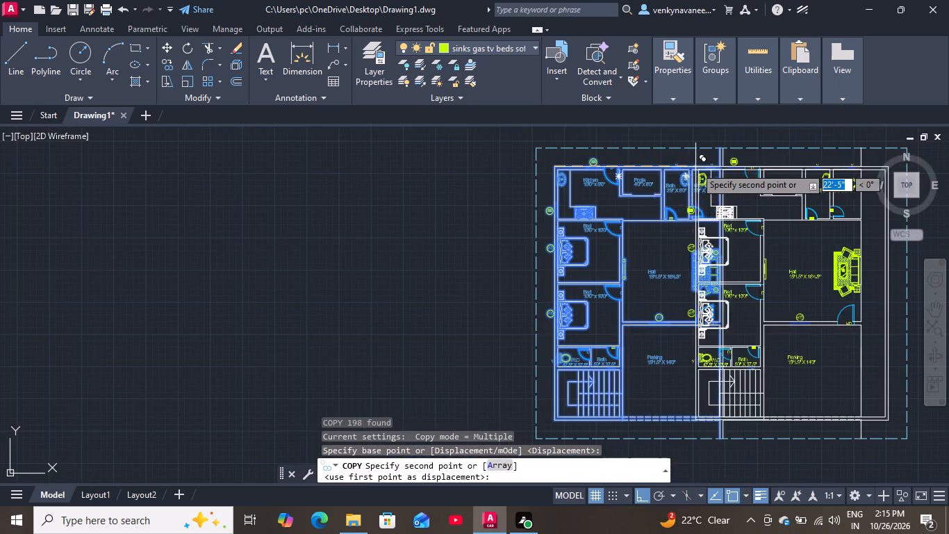
scroll(704, 165, "up", 4)
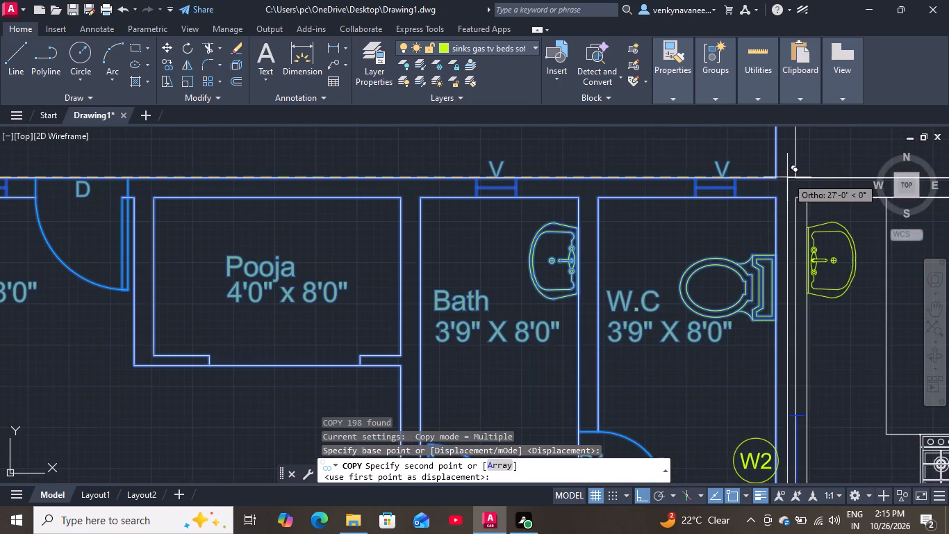
left_click(793, 177)
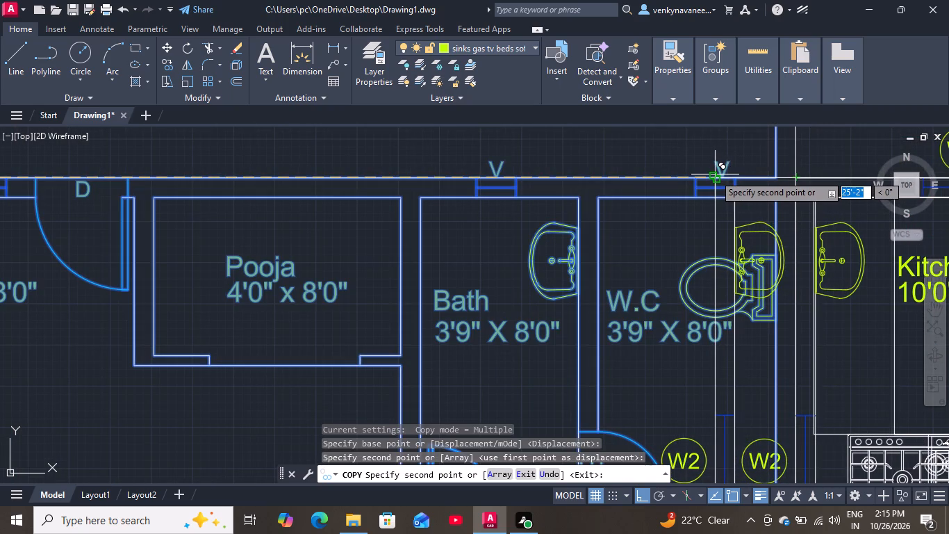
key("space")
Trim the dividing wall's line segment crossing the top outer wall, between the upper W.C and the copied Kitchen.
scroll(692, 173, "down", 2)
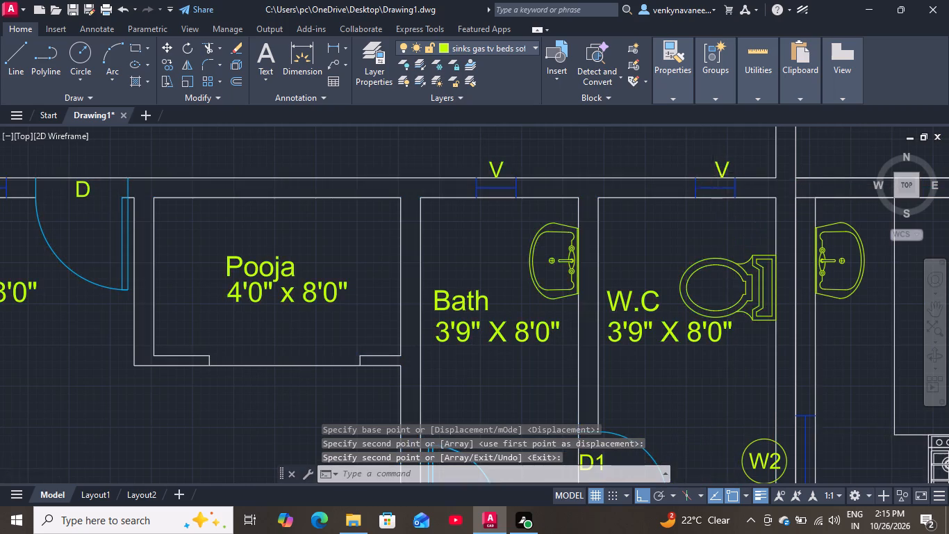
scroll(692, 173, "down", 1)
scroll(743, 179, "up", 2)
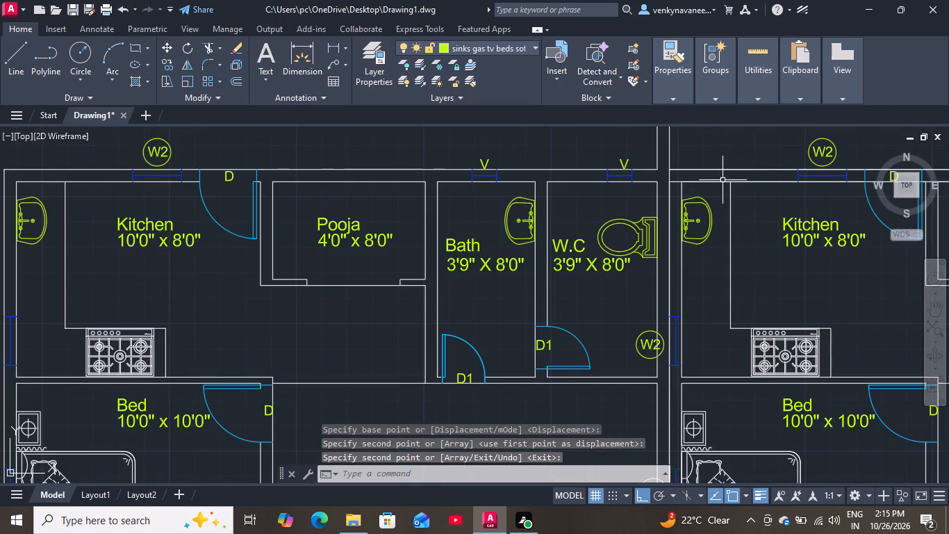
type("TR")
key("Return")
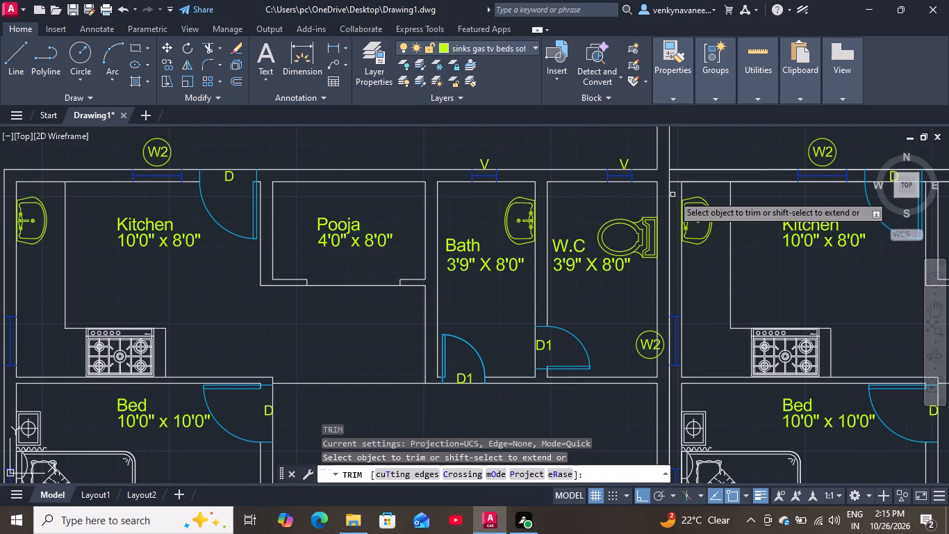
scroll(666, 179, "up", 1)
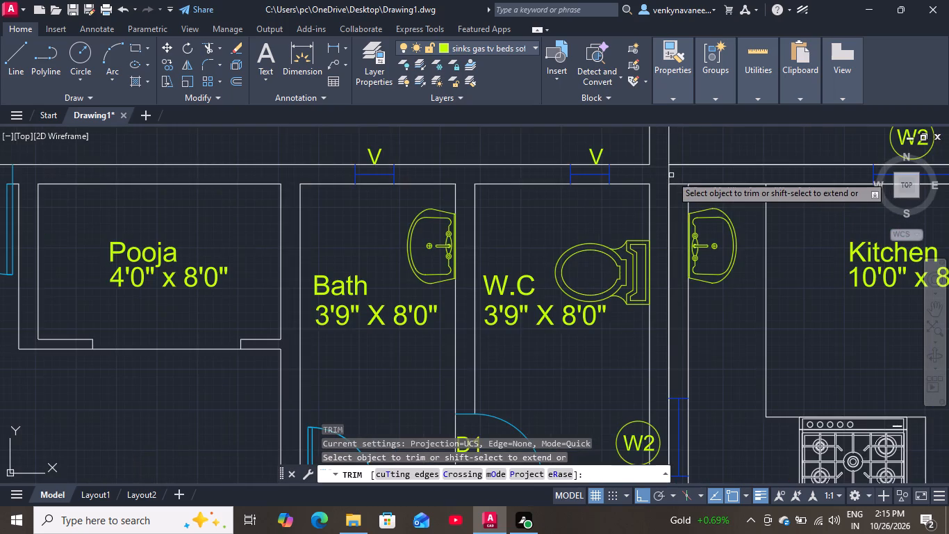
left_click(670, 175)
scroll(620, 170, "down", 2)
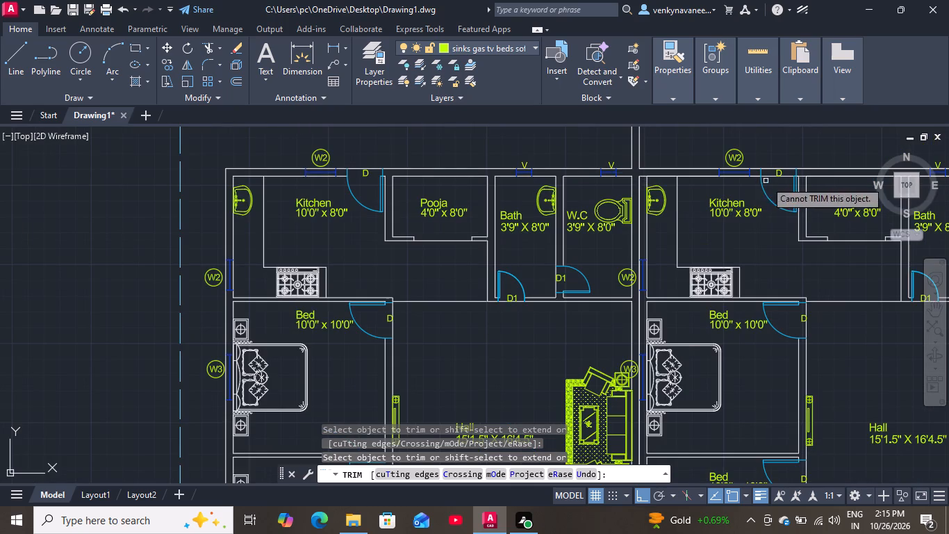
Examine how the copied half meets the top outer wall, the dividing wall and the far outer corner by the upper W.C.
scroll(749, 173, "up", 1)
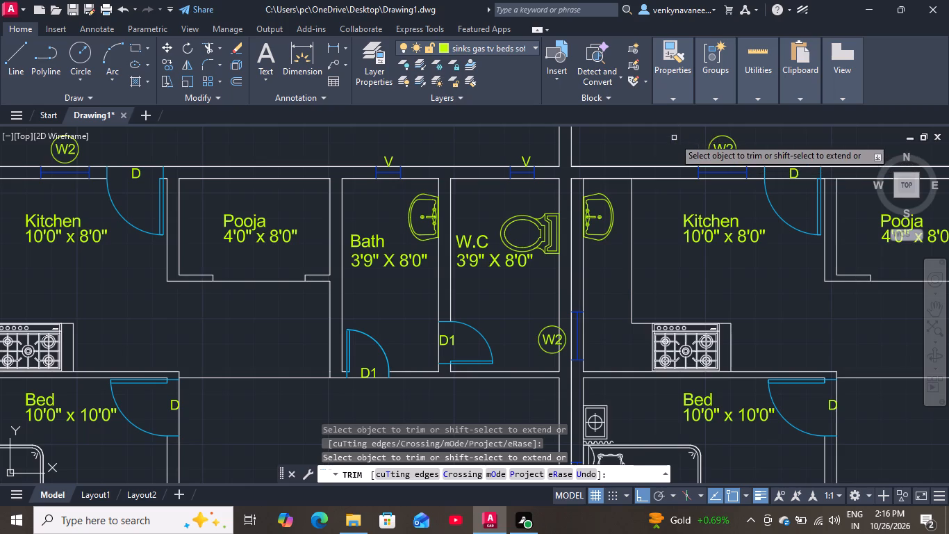
scroll(674, 138, "down", 1)
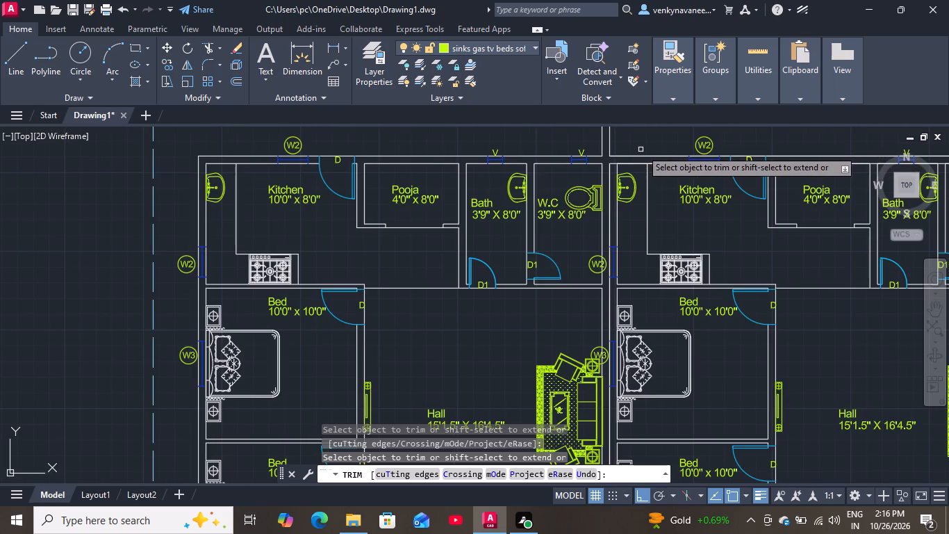
scroll(650, 136, "down", 2)
scroll(802, 154, "up", 2)
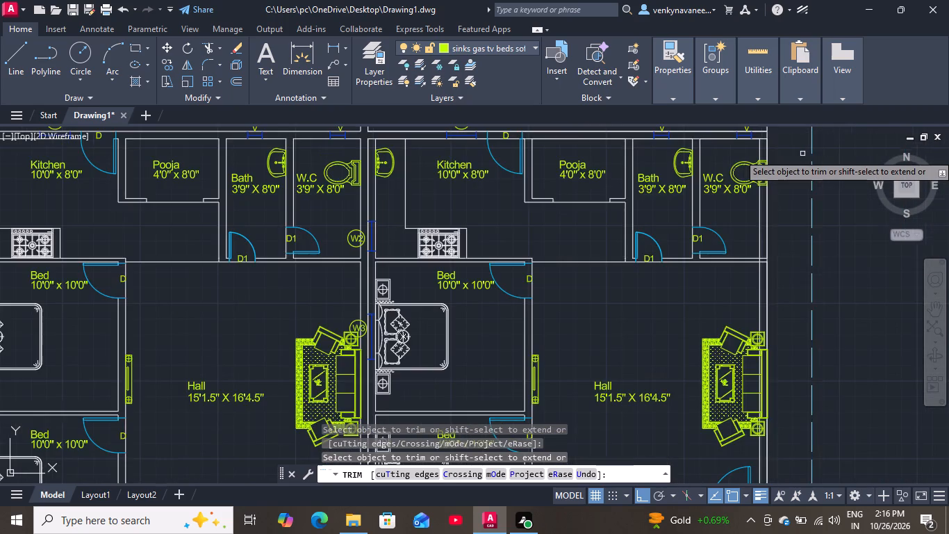
scroll(802, 154, "down", 1)
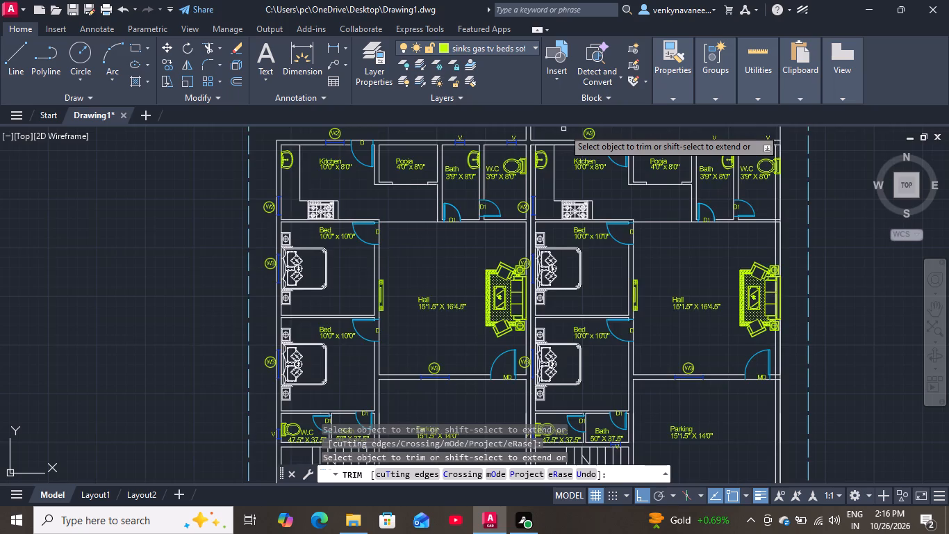
scroll(562, 132, "up", 1)
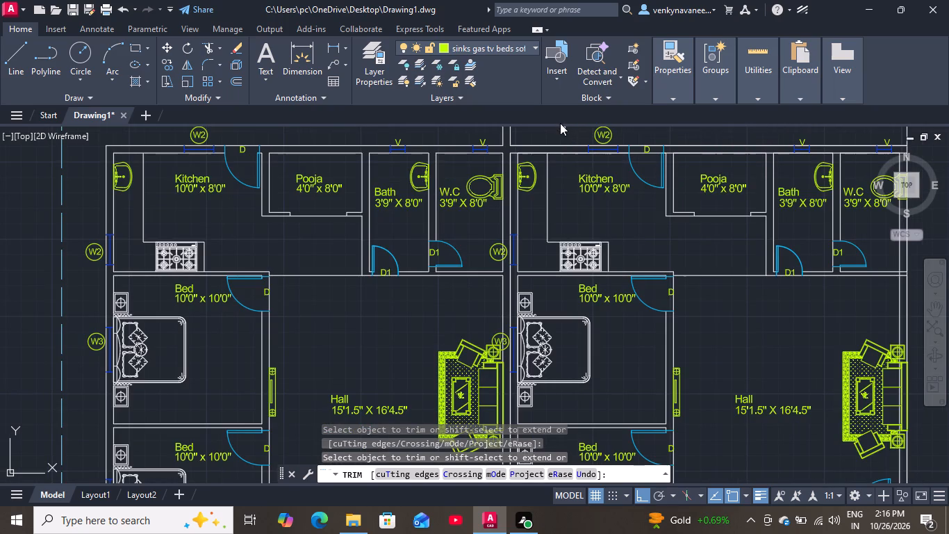
scroll(641, 152, "down", 1)
scroll(810, 144, "up", 2)
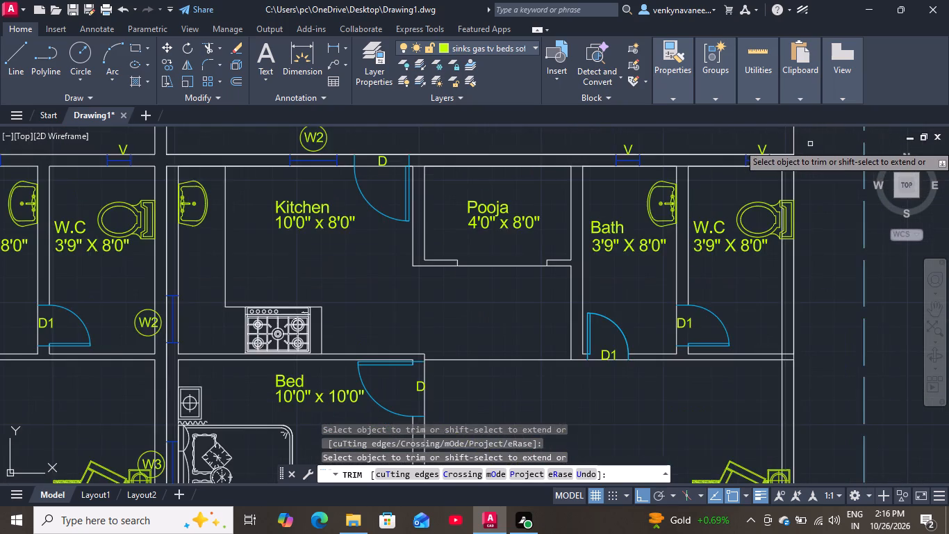
scroll(810, 144, "down", 3)
scroll(809, 143, "up", 1)
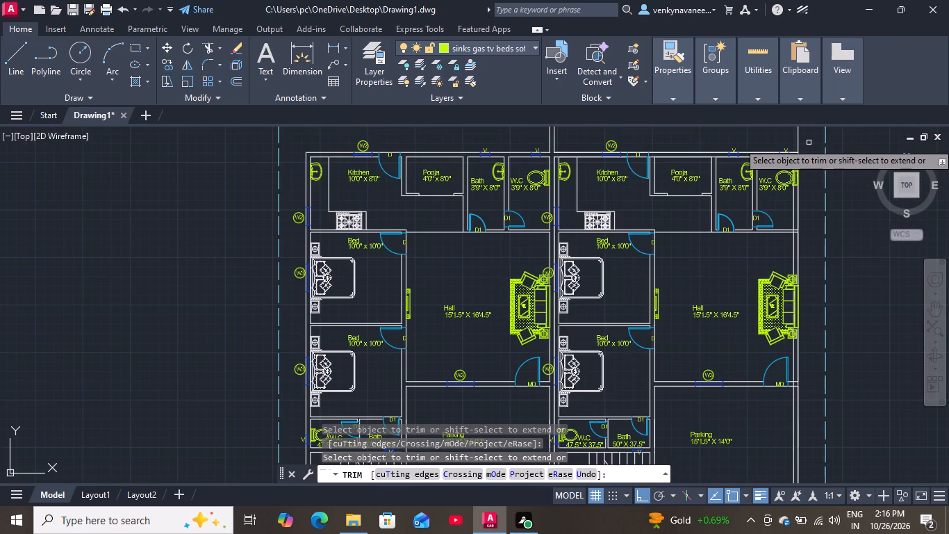
scroll(805, 146, "up", 2)
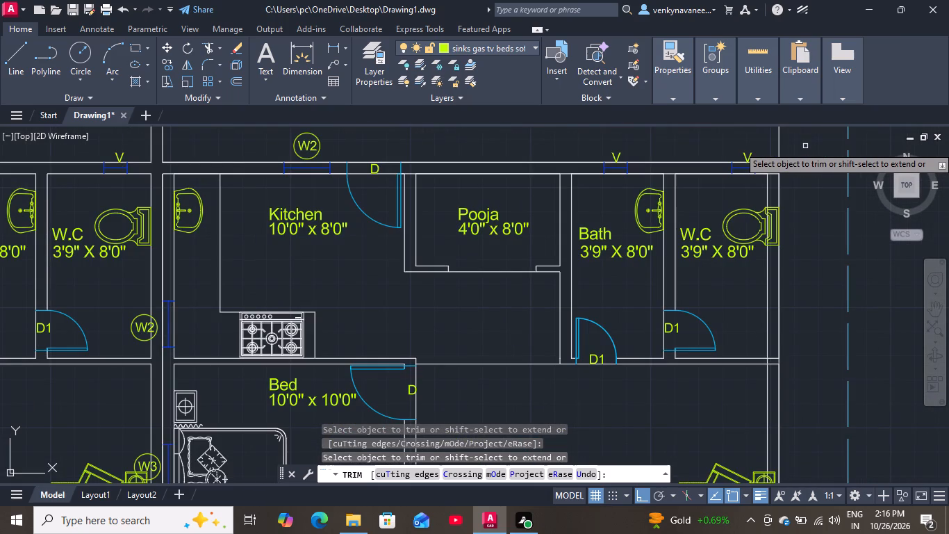
scroll(805, 146, "down", 1)
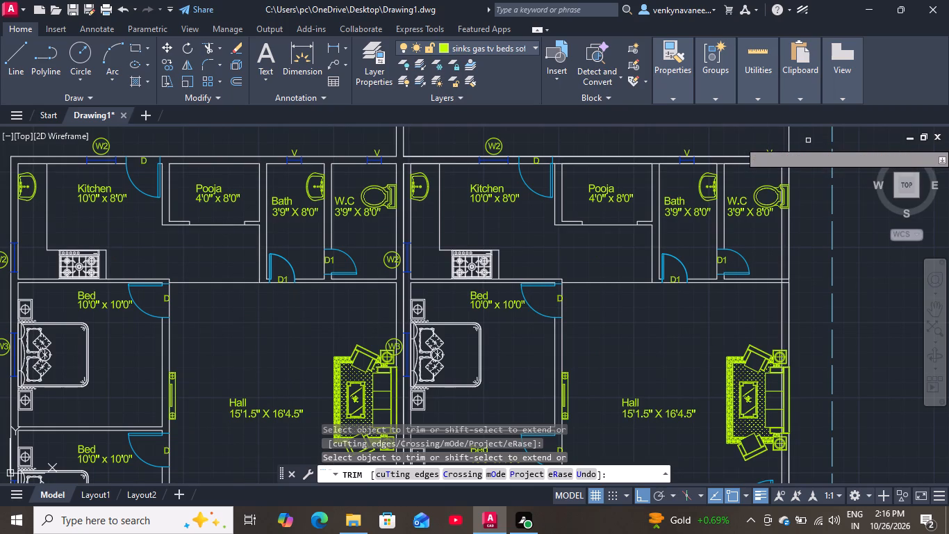
Leave the Trim command and undo the dividing wall trims and the copy of the completed half.
key("ctrl+z")
key("ctrl+z")
key("ctrl+z")
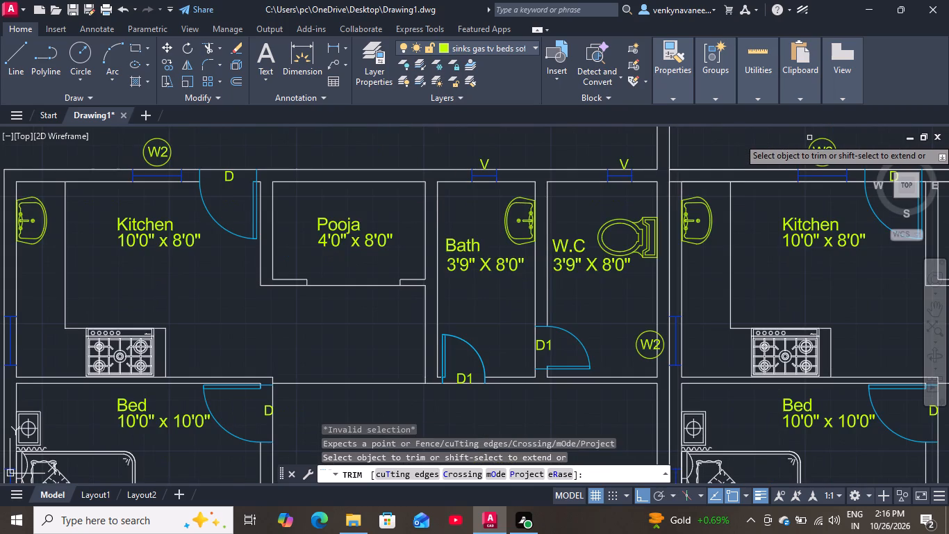
key("ctrl+z")
key("Escape")
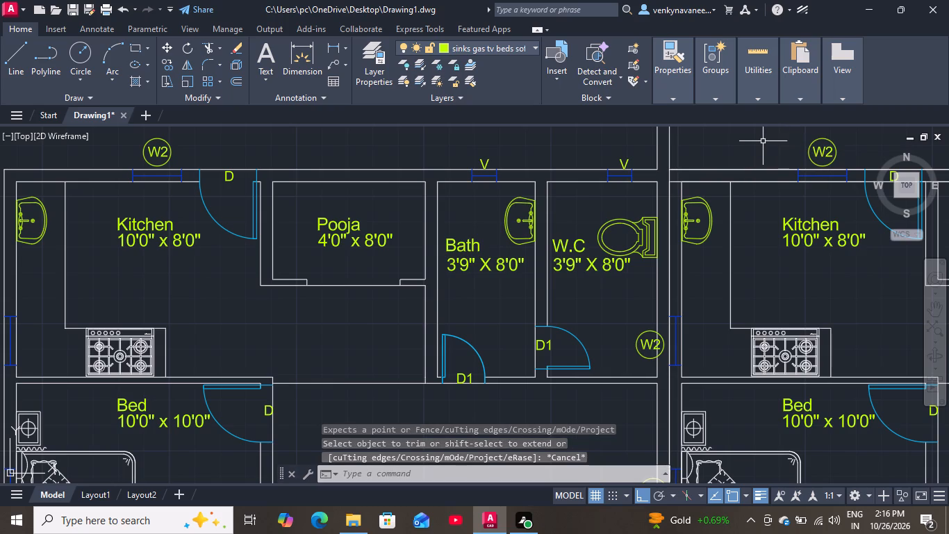
key("ctrl+z")
key("ctrl+z")
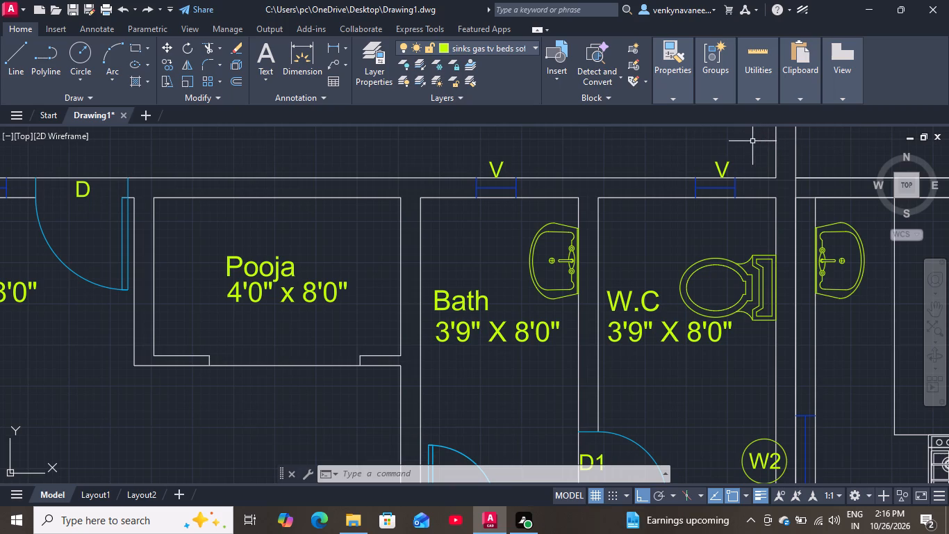
key("ctrl+z")
Copy the completed half, without its outer side window labels, from the Kitchen's inner top corner to the dividing wall's inner corner in the empty half.
scroll(738, 181, "down", 2)
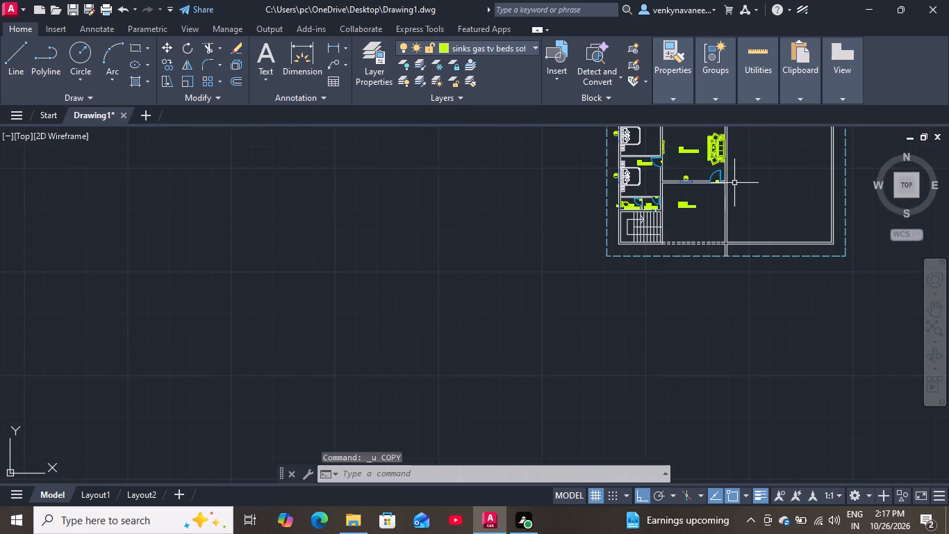
scroll(734, 178, "down", 2)
scroll(731, 136, "up", 3)
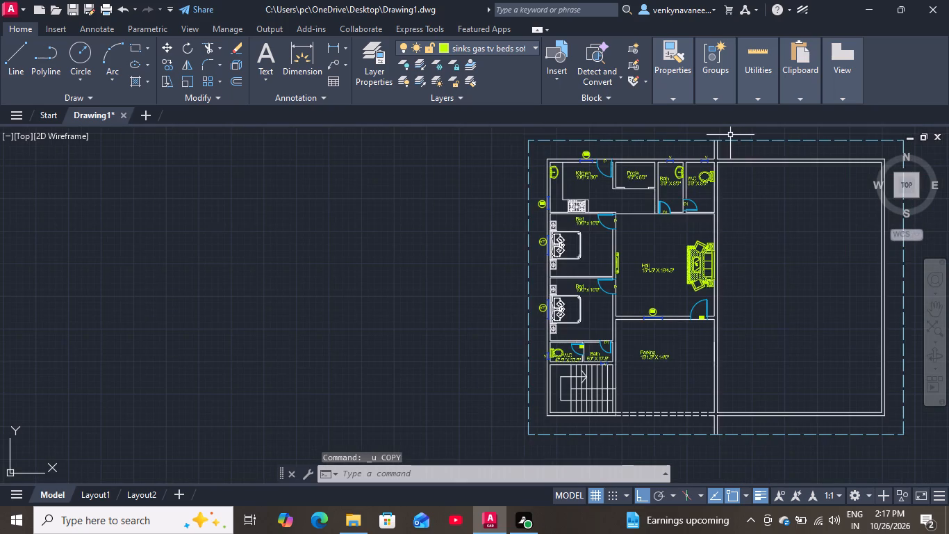
scroll(713, 159, "up", 3)
left_click(687, 150)
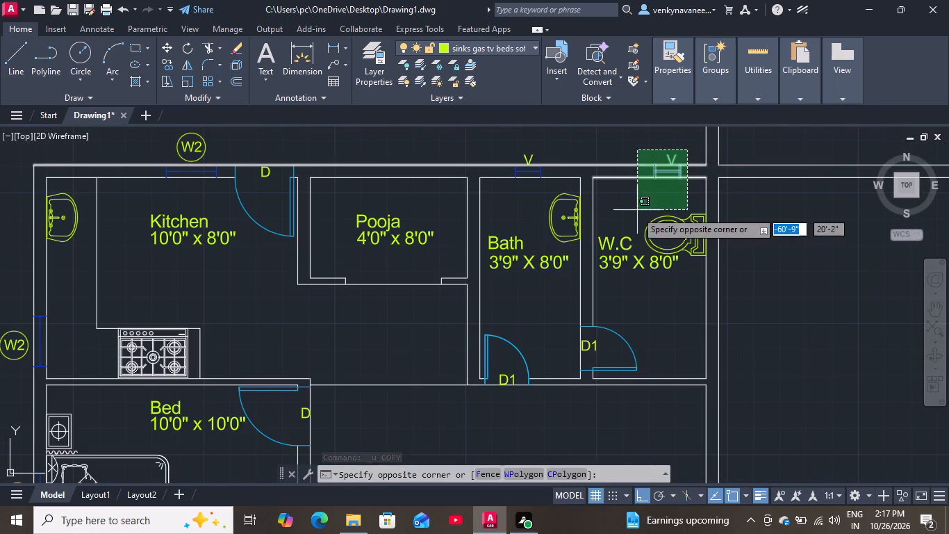
scroll(625, 235, "down", 2)
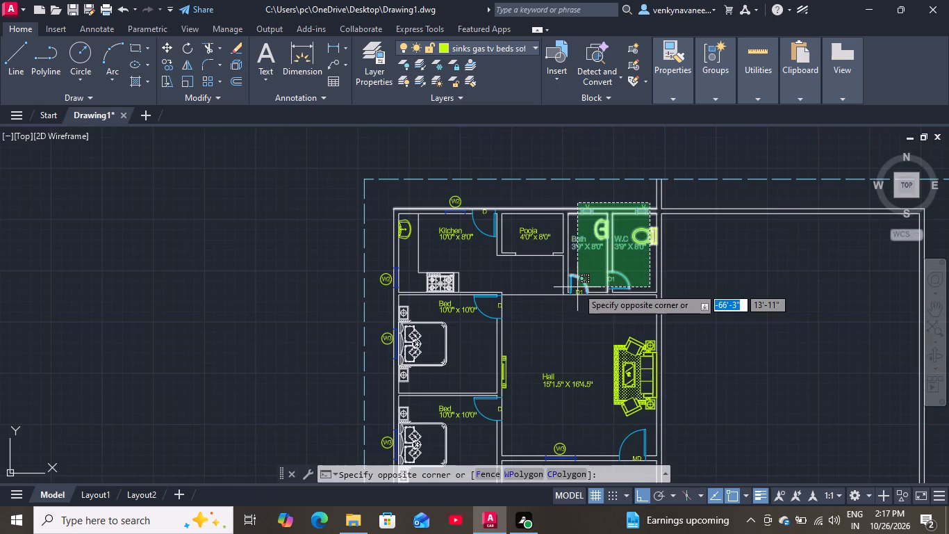
scroll(532, 325, "down", 2)
scroll(490, 389, "up", 2)
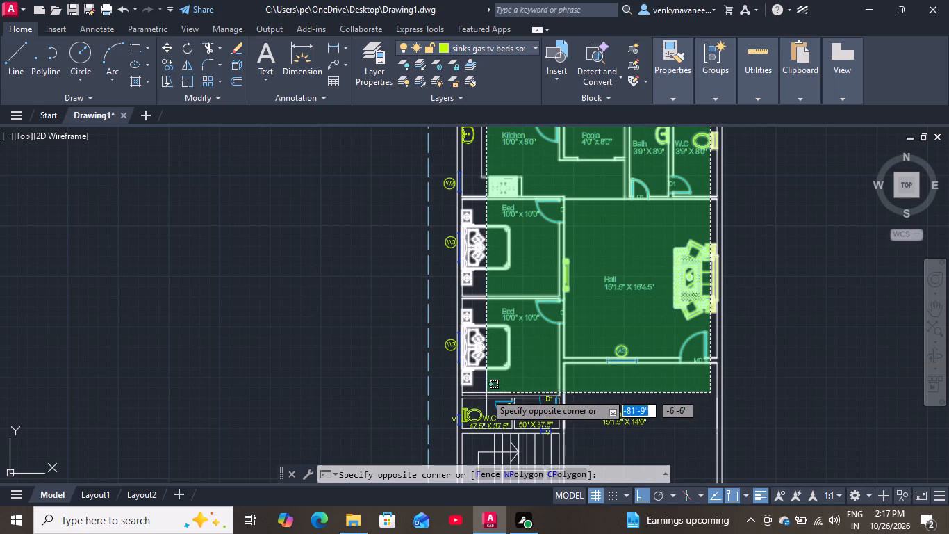
scroll(483, 382, "down", 2)
scroll(481, 433, "up", 3)
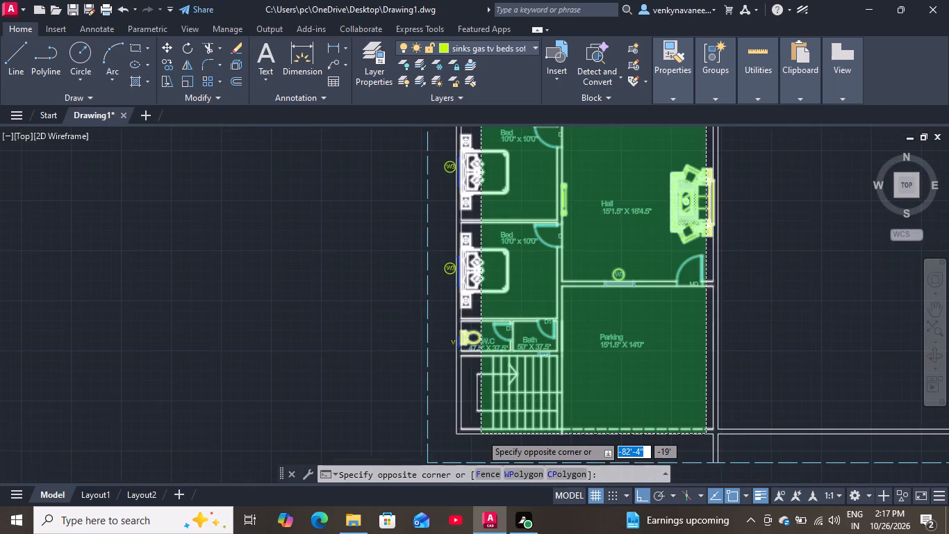
scroll(478, 435, "up", 1)
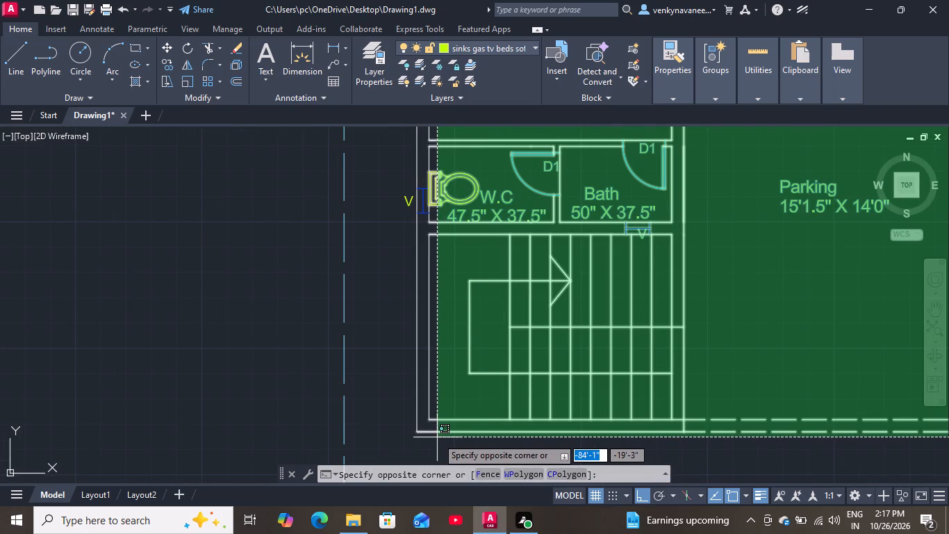
scroll(439, 438, "up", 1)
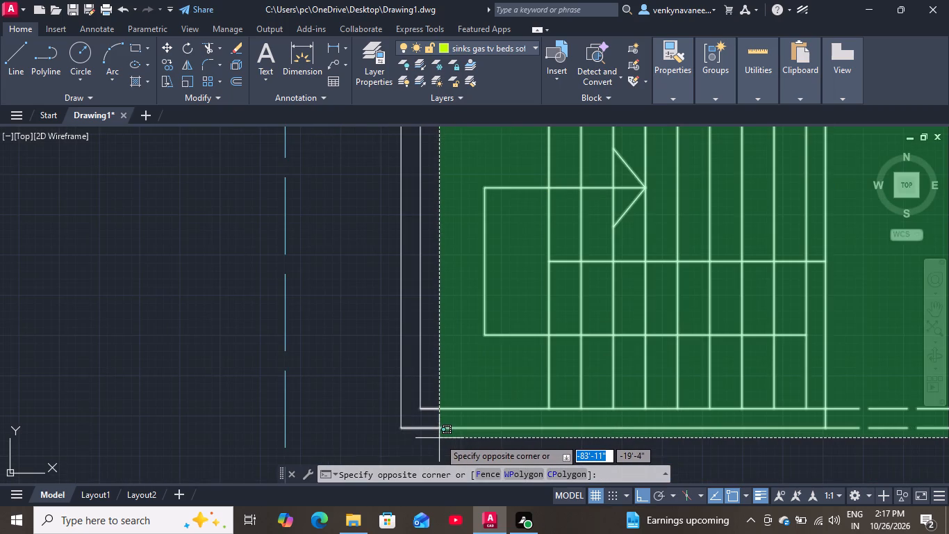
scroll(439, 438, "down", 1)
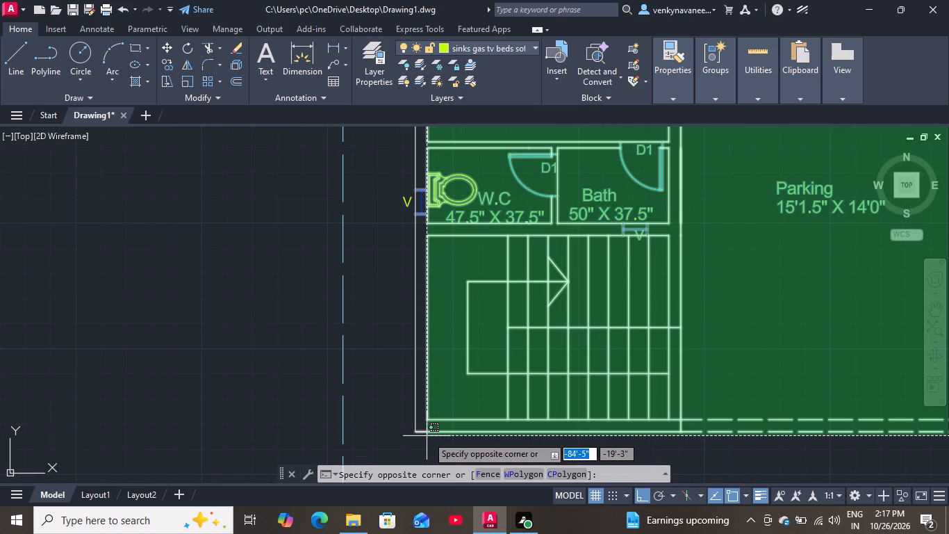
left_click(427, 436)
scroll(436, 380, "down", 3)
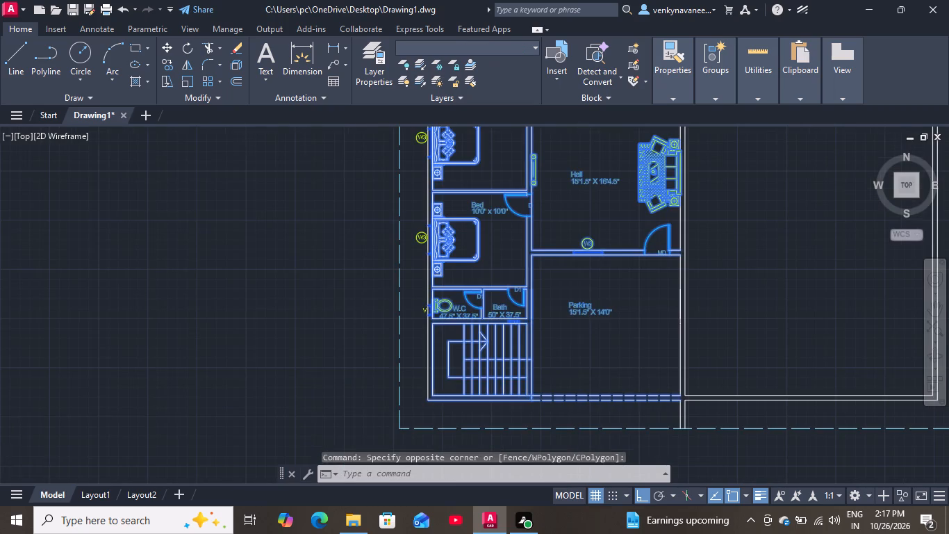
scroll(434, 158, "up", 3)
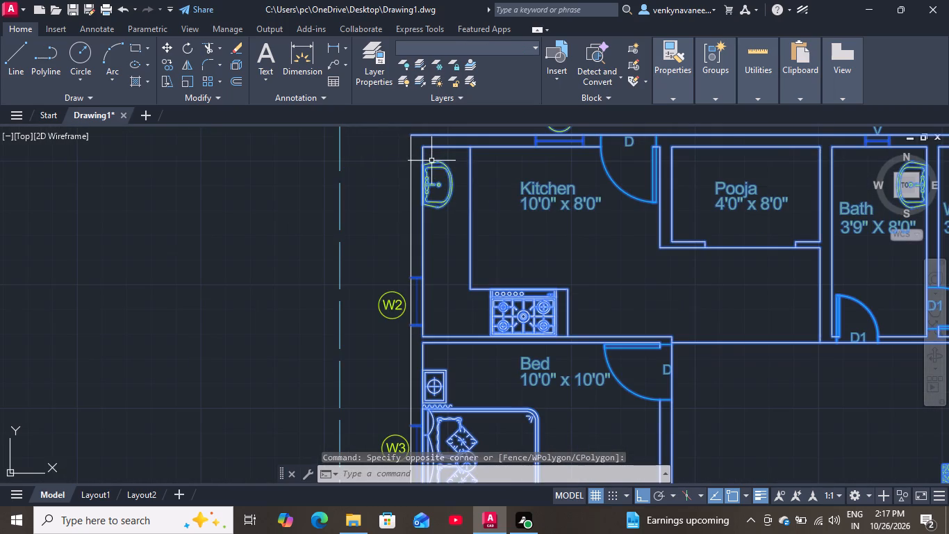
scroll(431, 161, "up", 1)
scroll(431, 161, "down", 1)
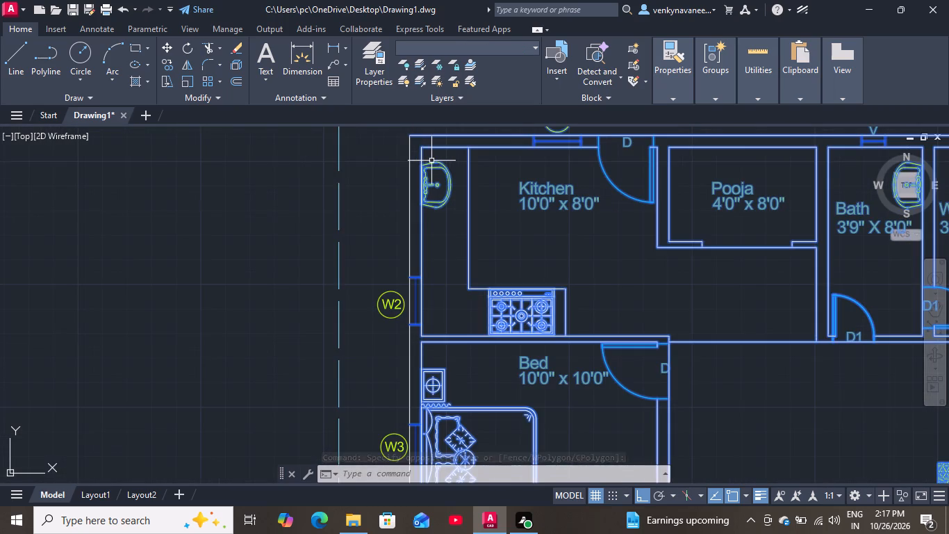
scroll(438, 152, "up", 1)
scroll(438, 152, "down", 1)
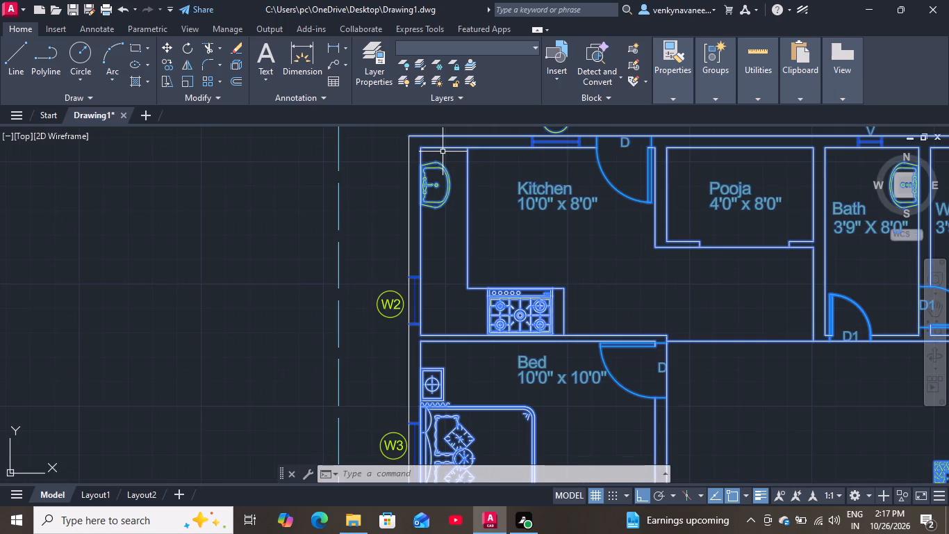
type("CO")
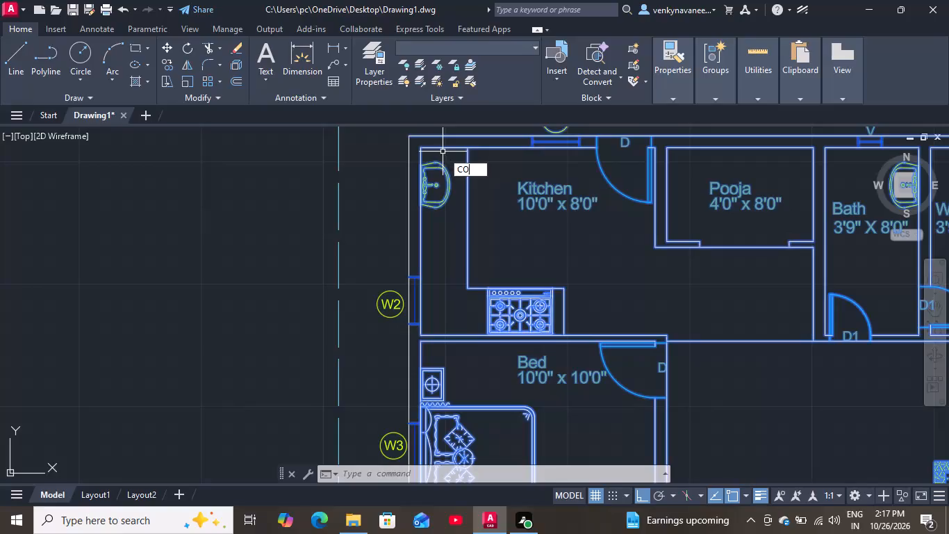
key("Return")
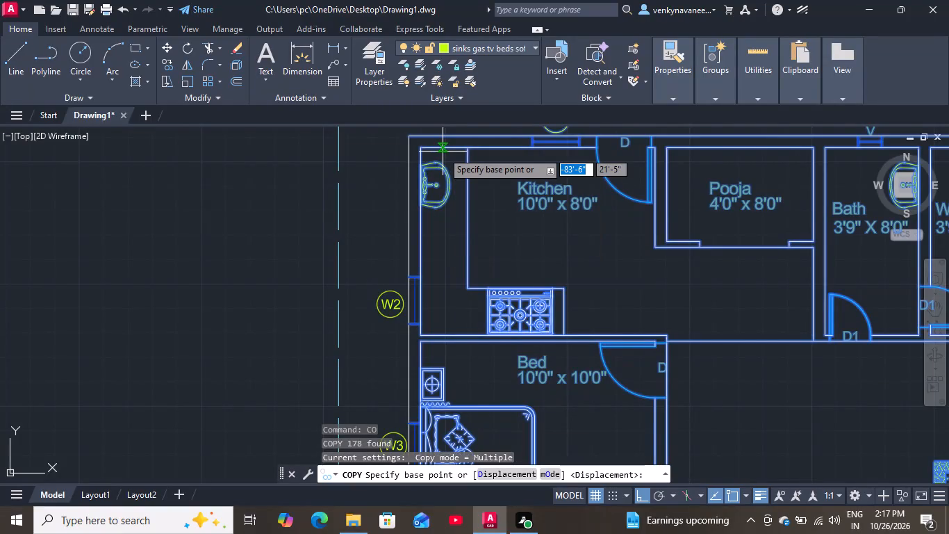
left_click(418, 149)
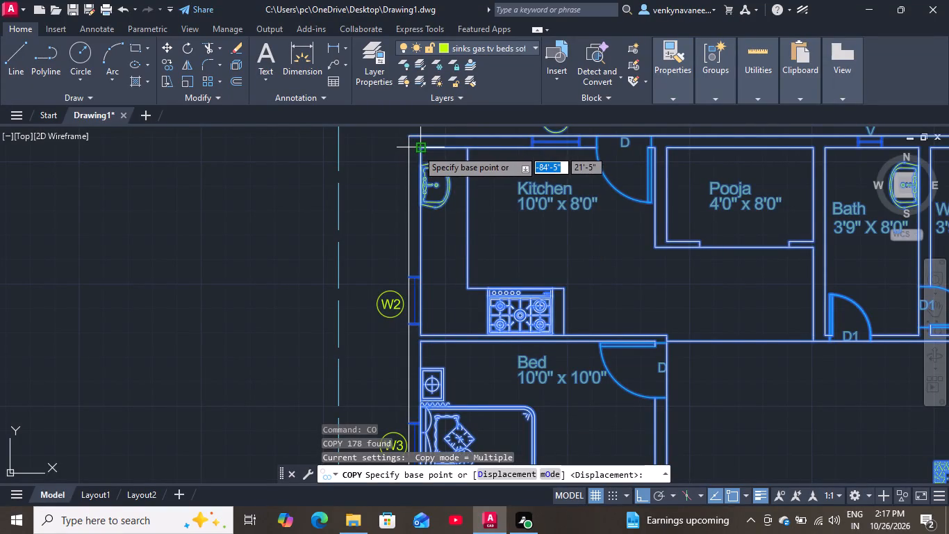
scroll(538, 172, "down", 2)
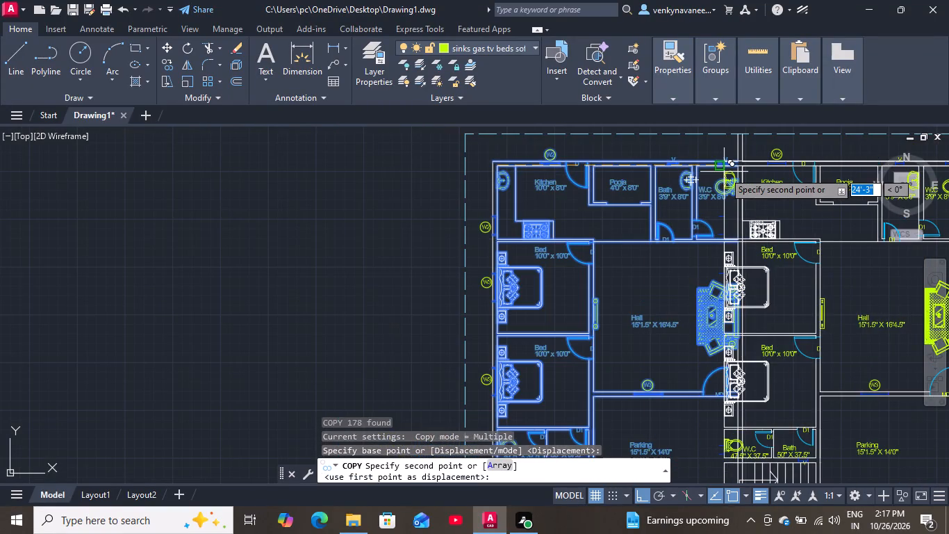
scroll(745, 170, "up", 3)
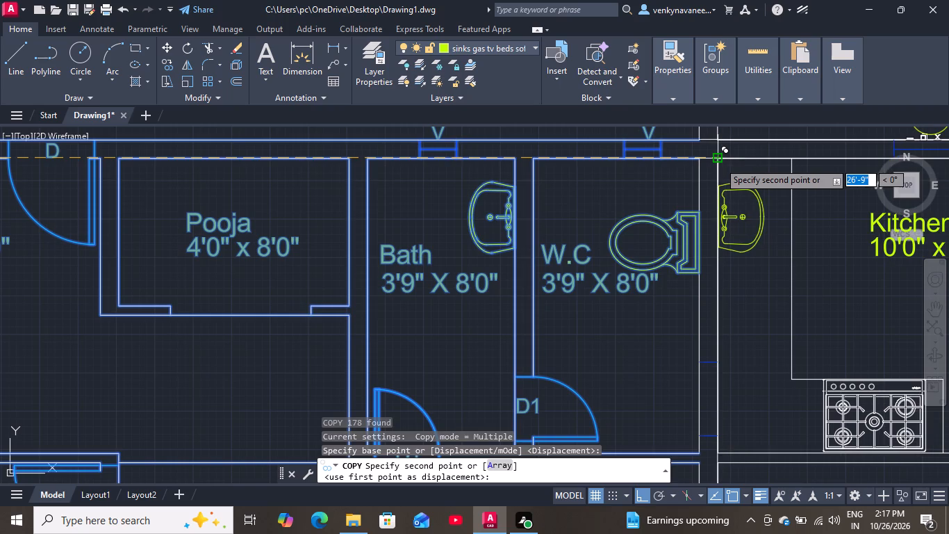
left_click(719, 162)
key("space")
Trim the top outer wall's outer line where it crosses the dividing wall, between the upper W.C and the copied Kitchen.
scroll(652, 168, "down", 2)
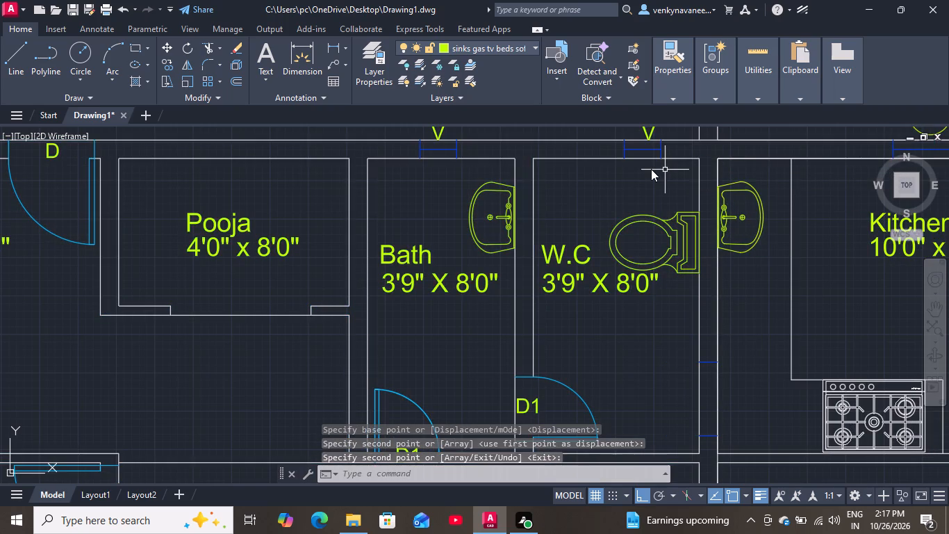
scroll(651, 169, "down", 2)
scroll(530, 170, "down", 3)
scroll(654, 177, "up", 3)
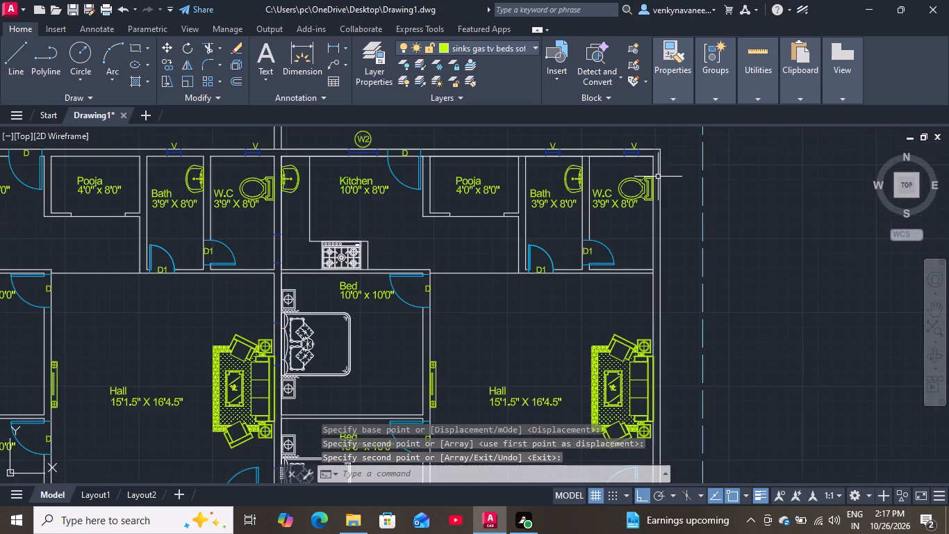
scroll(664, 175, "up", 1)
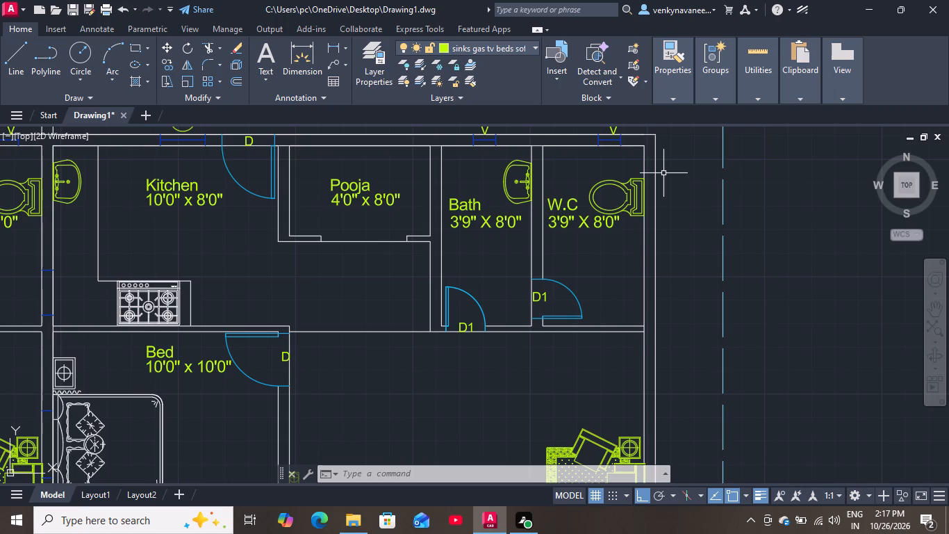
scroll(656, 196, "down", 2)
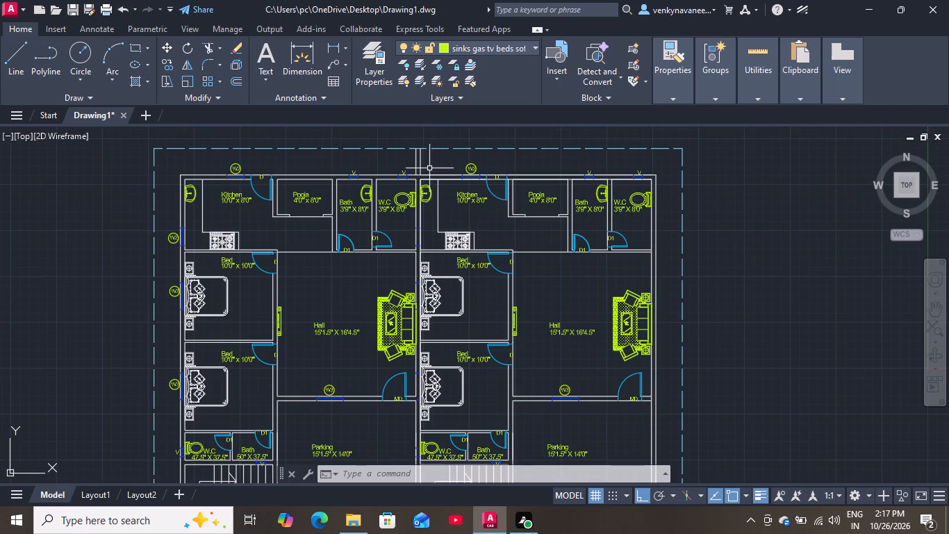
scroll(429, 169, "up", 1)
type("TR")
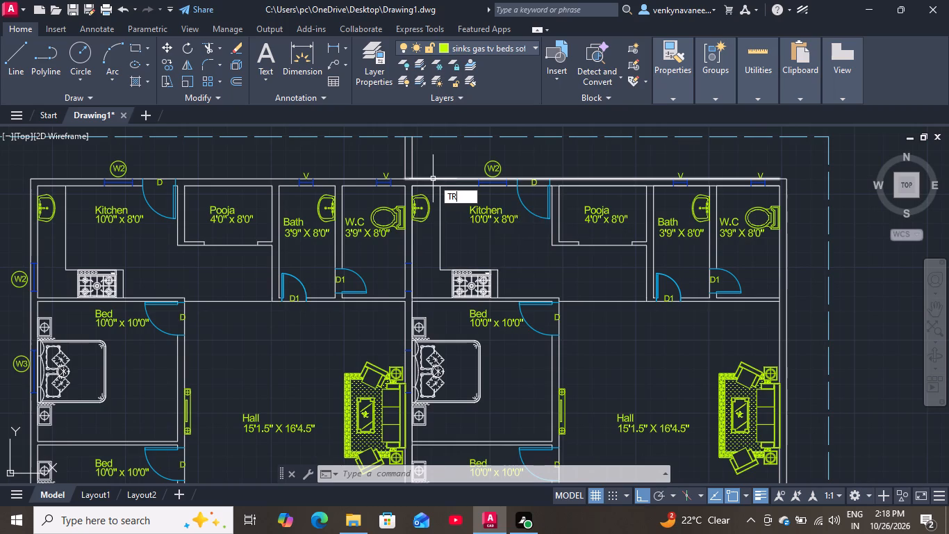
key("Return")
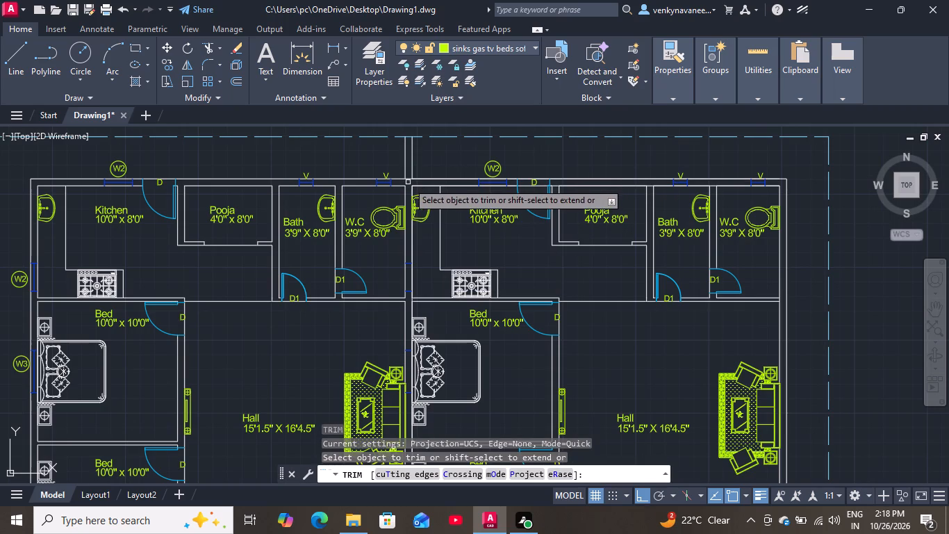
left_click(408, 180)
Trim away the copied Kitchen's side window lines from the dividing wall beside the stove.
scroll(440, 144, "down", 1)
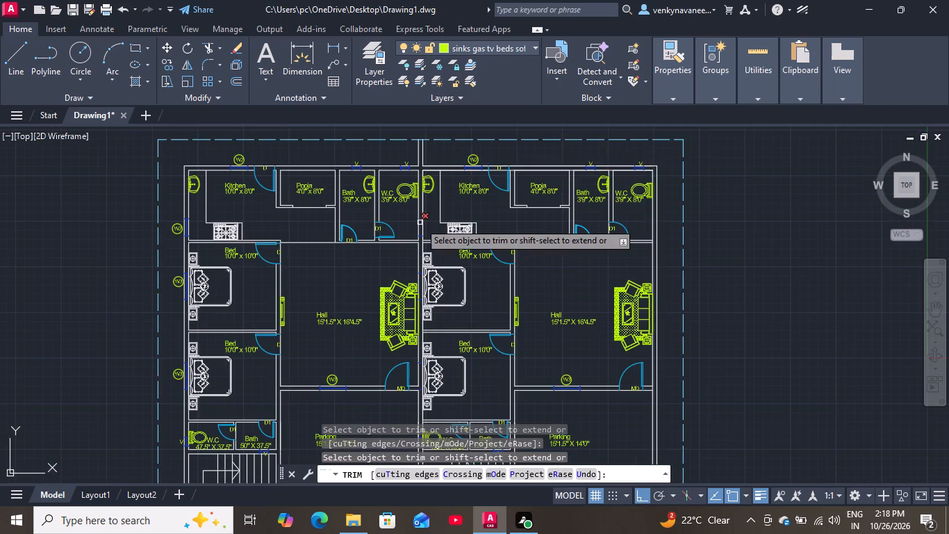
scroll(420, 222, "up", 4)
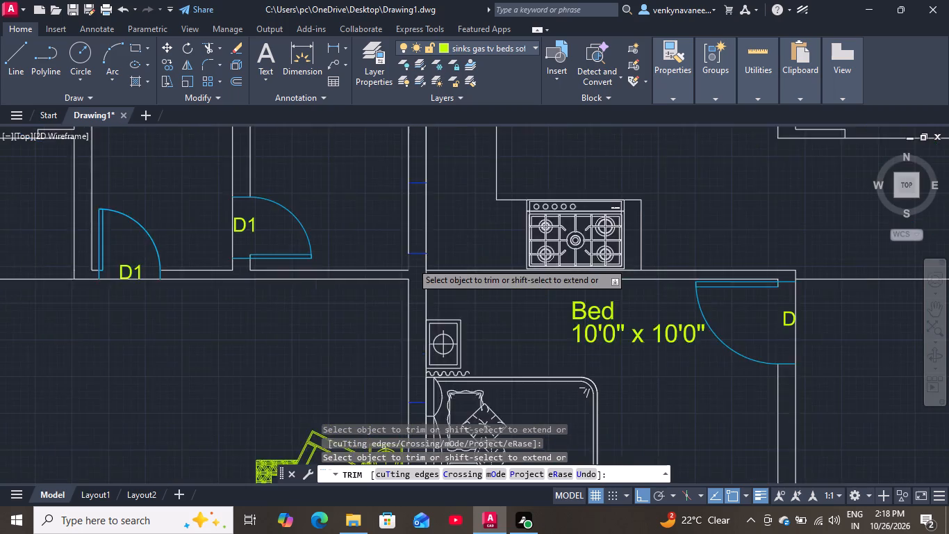
left_click(418, 137)
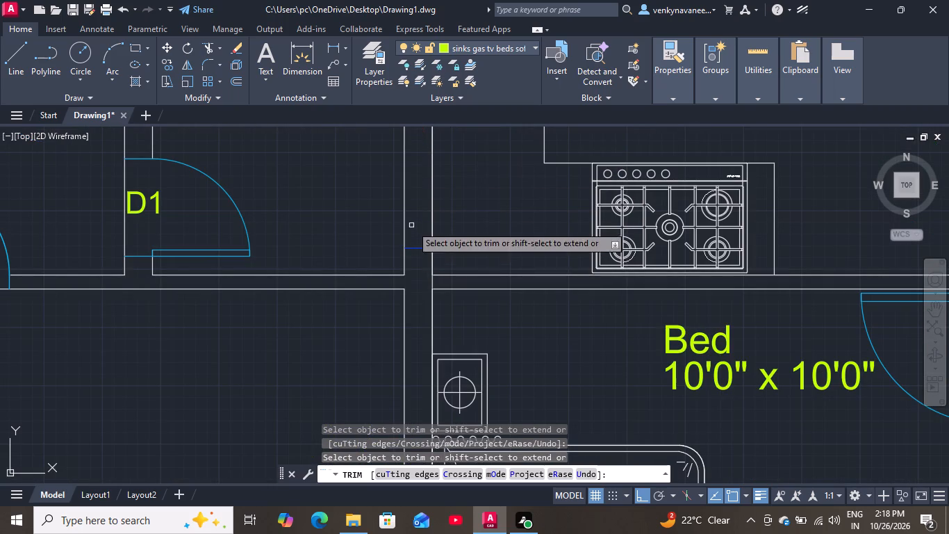
left_click(416, 250)
left_click(417, 228)
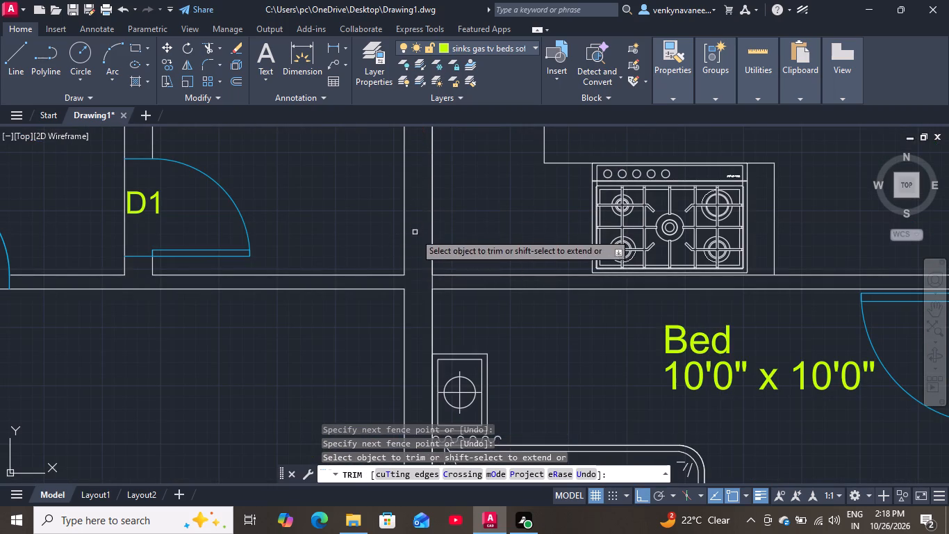
Trim away the upper copied Bed's side window lines from the dividing wall, beside the Hall sofa.
scroll(414, 245, "down", 3)
scroll(409, 188, "down", 1)
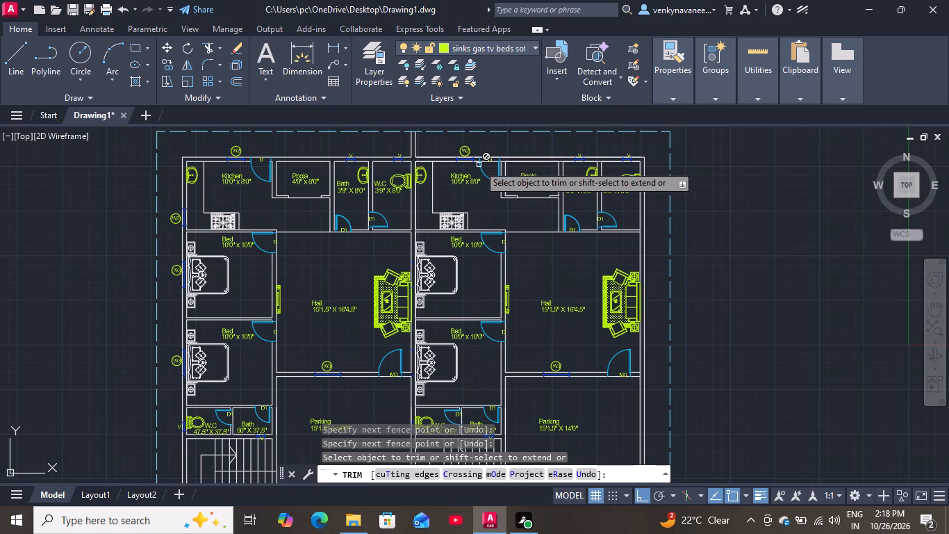
scroll(407, 265, "up", 3)
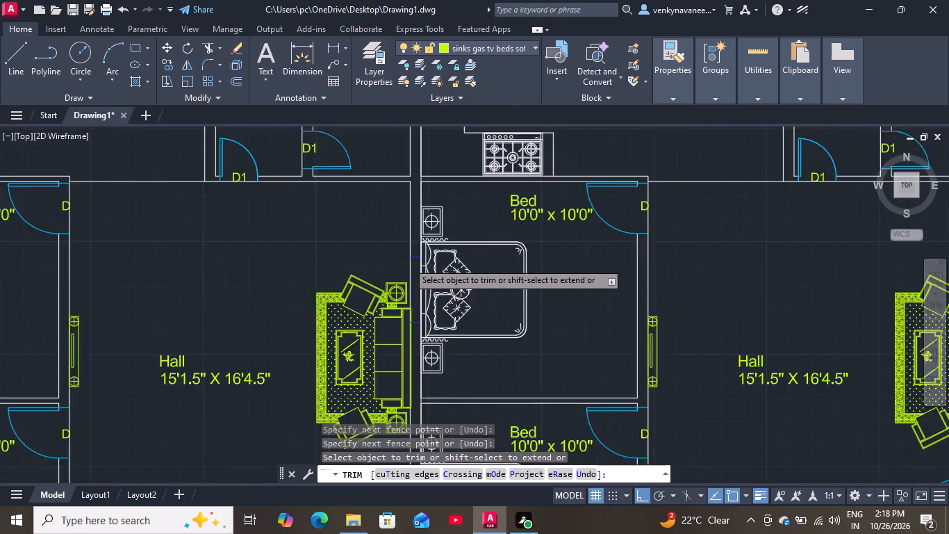
left_click_drag(418, 243, 413, 300)
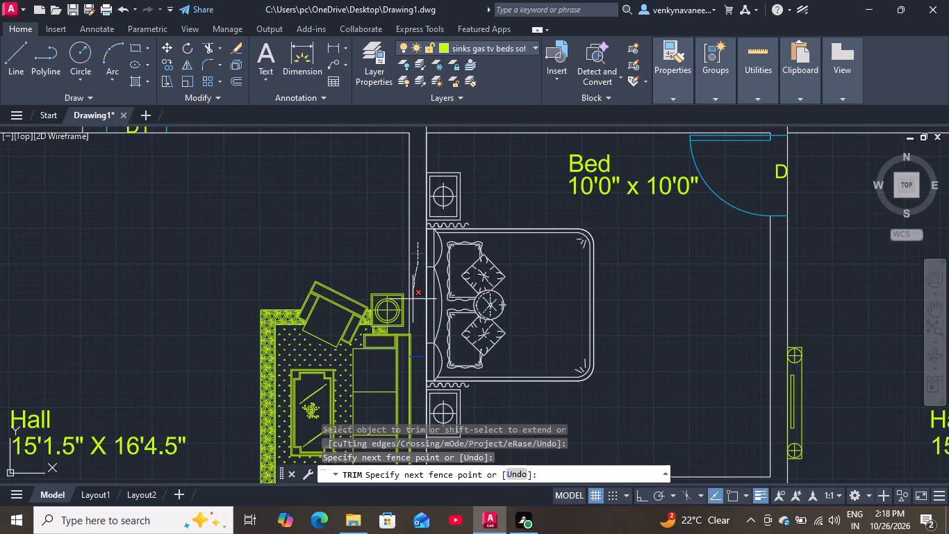
left_click_drag(413, 300, 418, 365)
Trim the dividing wall's line segment where the partition between the two copied Bed rooms meets it.
scroll(435, 310, "down", 4)
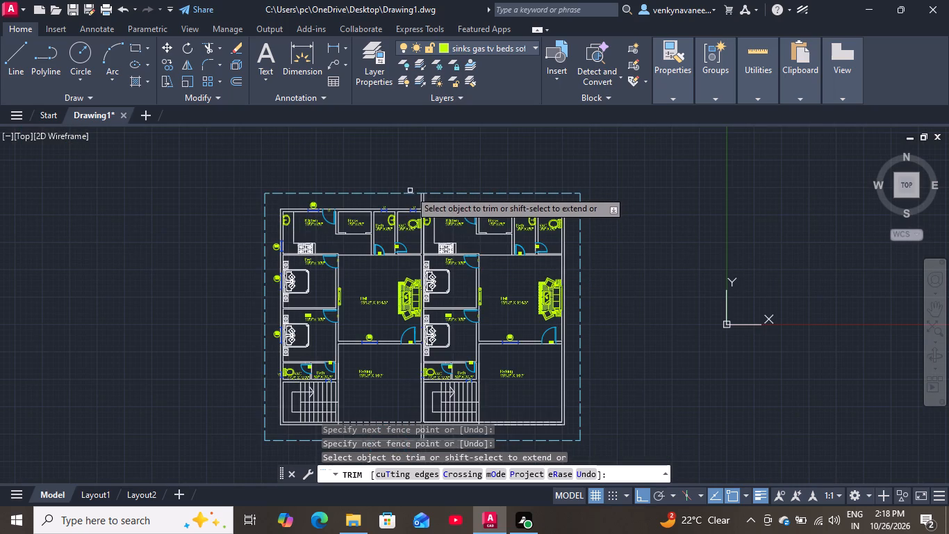
scroll(419, 207, "up", 4)
scroll(420, 195, "down", 2)
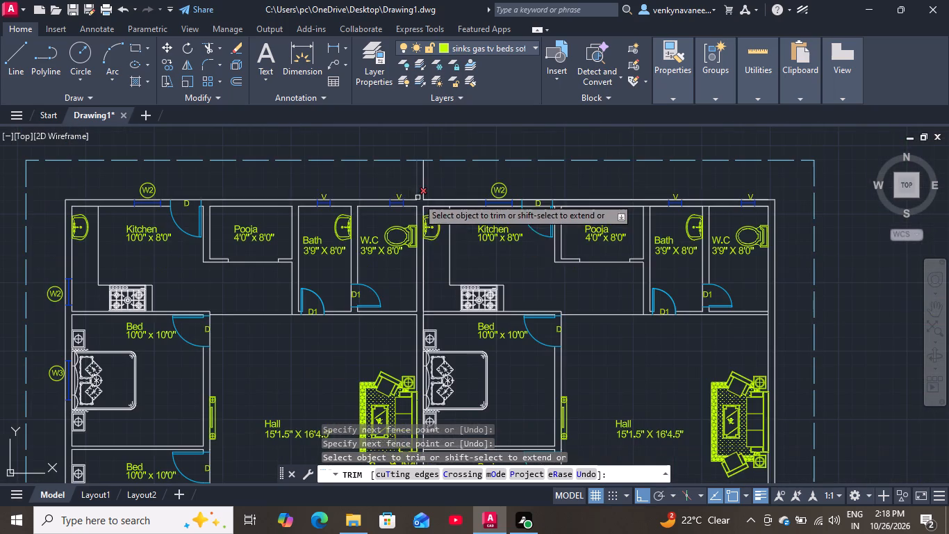
scroll(415, 325, "up", 3)
scroll(428, 296, "down", 3)
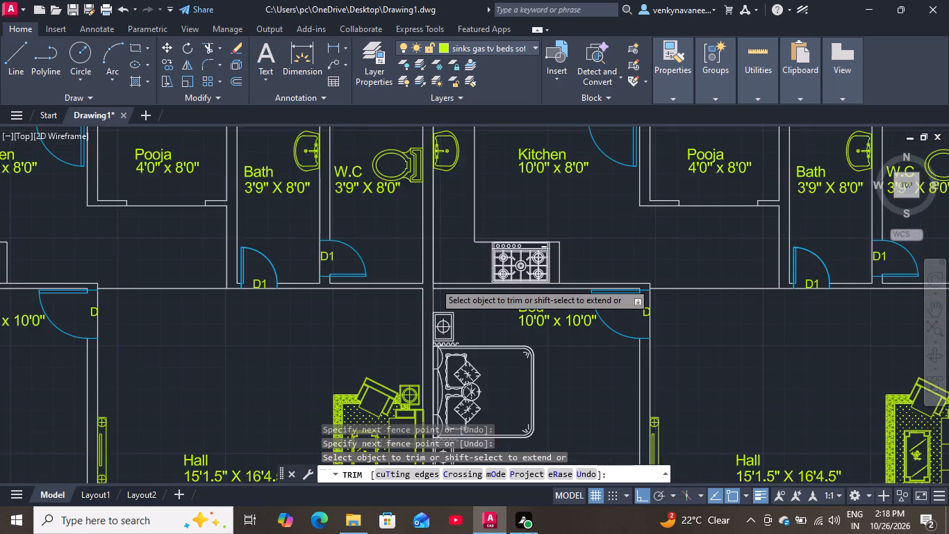
scroll(428, 378, "up", 2)
scroll(444, 294, "down", 3)
scroll(436, 363, "up", 3)
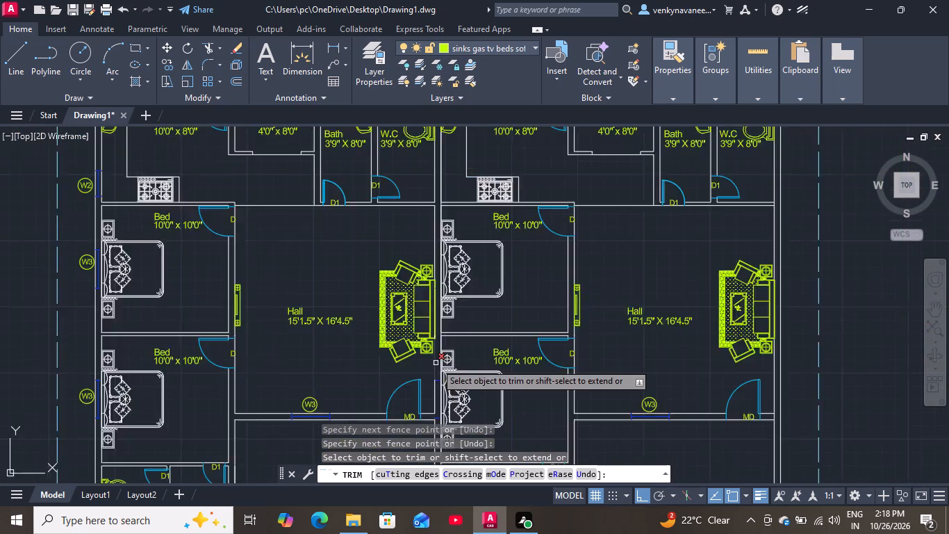
scroll(440, 302, "up", 1)
left_click_drag(431, 286, 446, 284)
Trim away the lower copied Bed's side window lines from the dividing wall, near the MD door.
scroll(430, 280, "down", 2)
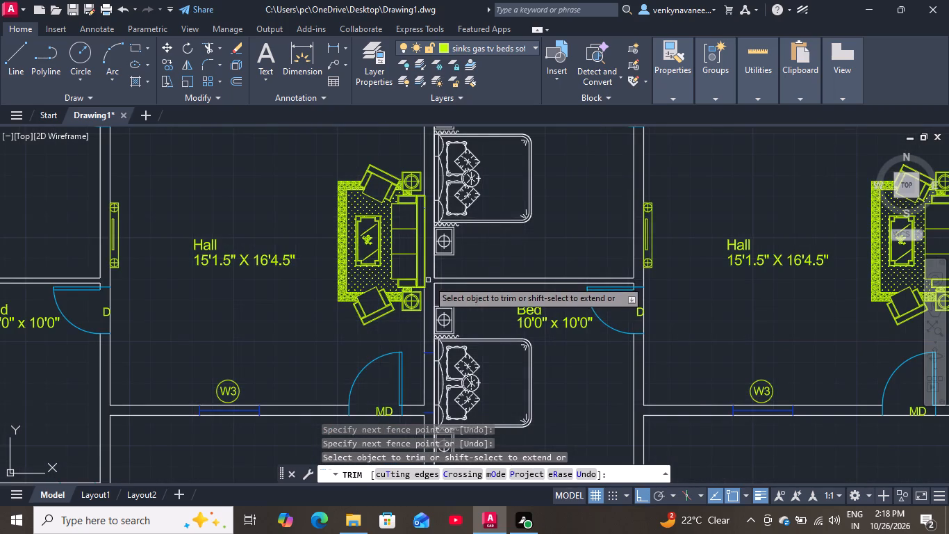
scroll(416, 248, "up", 3)
scroll(430, 243, "down", 3)
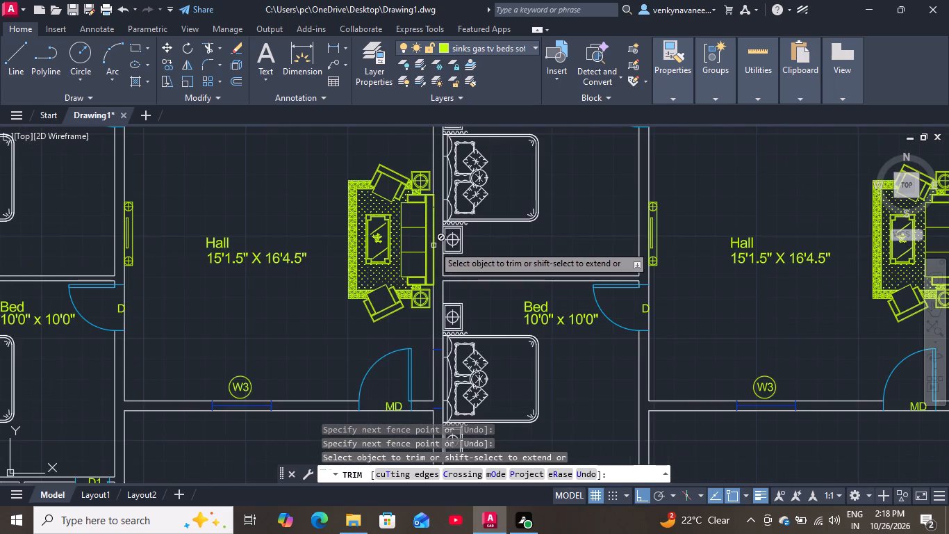
scroll(431, 228, "down", 1)
scroll(435, 323, "up", 2)
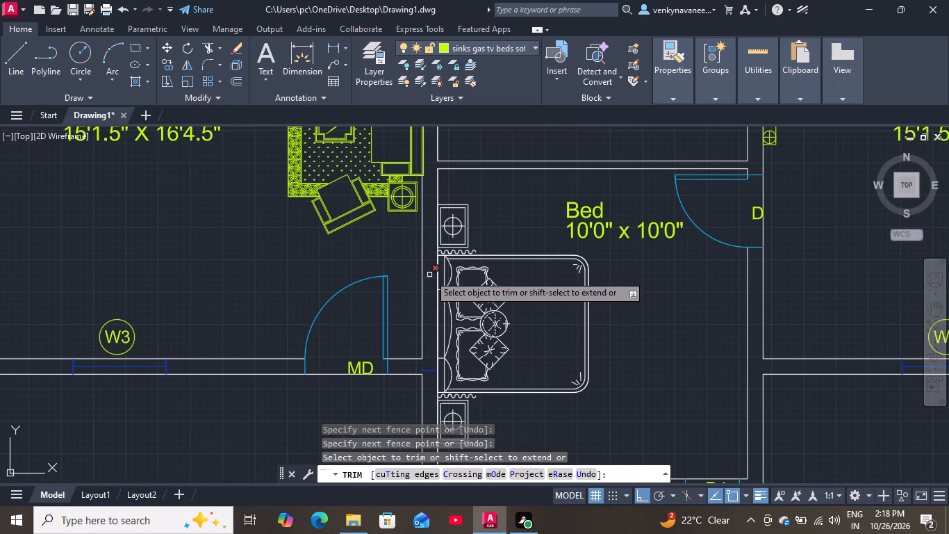
left_click_drag(429, 273, 424, 355)
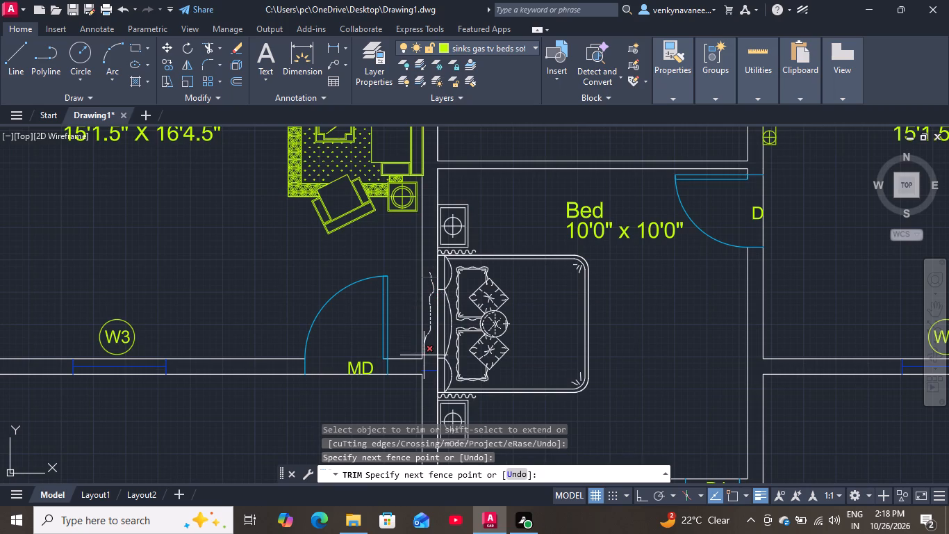
left_click_drag(424, 355, 427, 375)
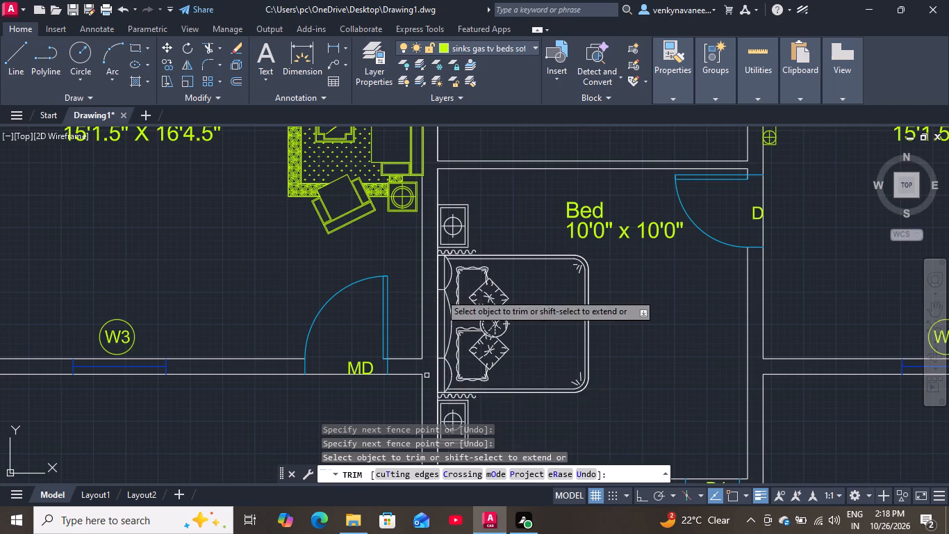
Trim away the lower copied W.C's ventilator lines from the dividing wall, behind the toilet.
scroll(450, 244, "down", 2)
scroll(439, 362, "up", 3)
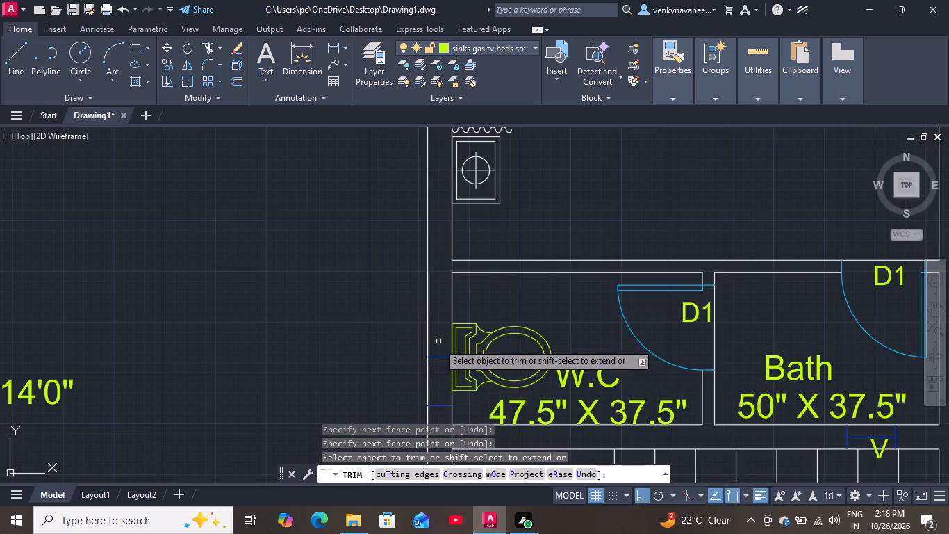
left_click_drag(438, 343, 437, 412)
Trim the dividing wall's line segment where the partition between the lower copied Bed and the W.C meets it.
left_click(449, 268)
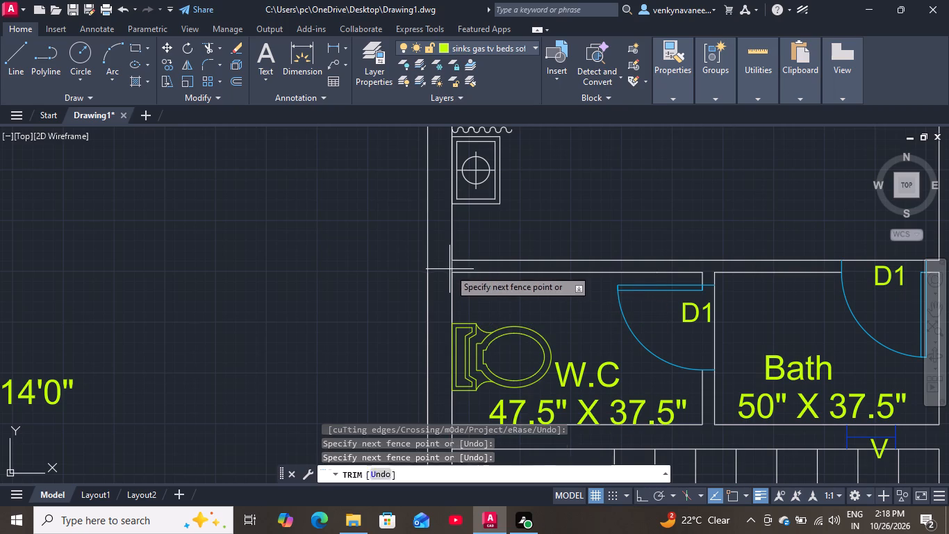
left_click(459, 268)
Examine the dividing wall's remaining junctions by the lower W.C, staircase, bottom outer wall and upper rooms for untrimmed lines.
scroll(458, 268, "down", 2)
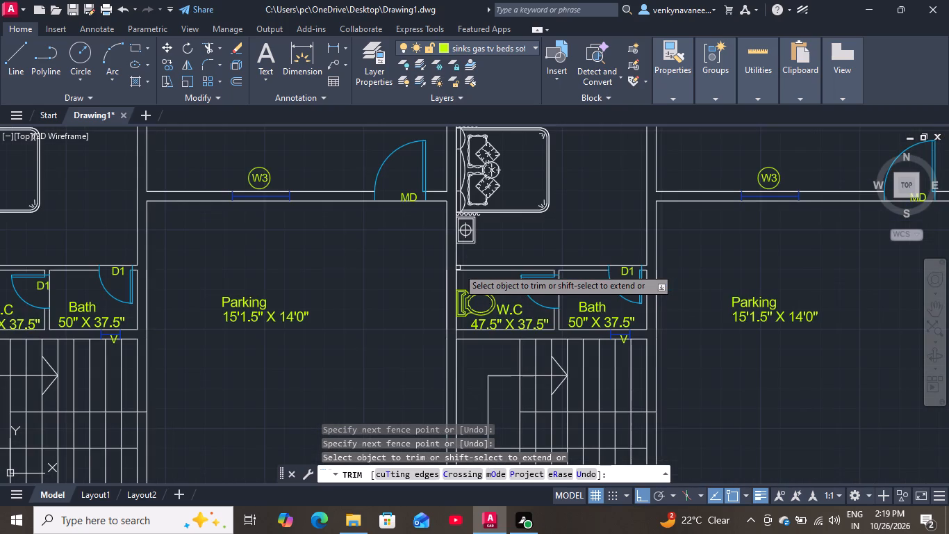
scroll(456, 264, "down", 1)
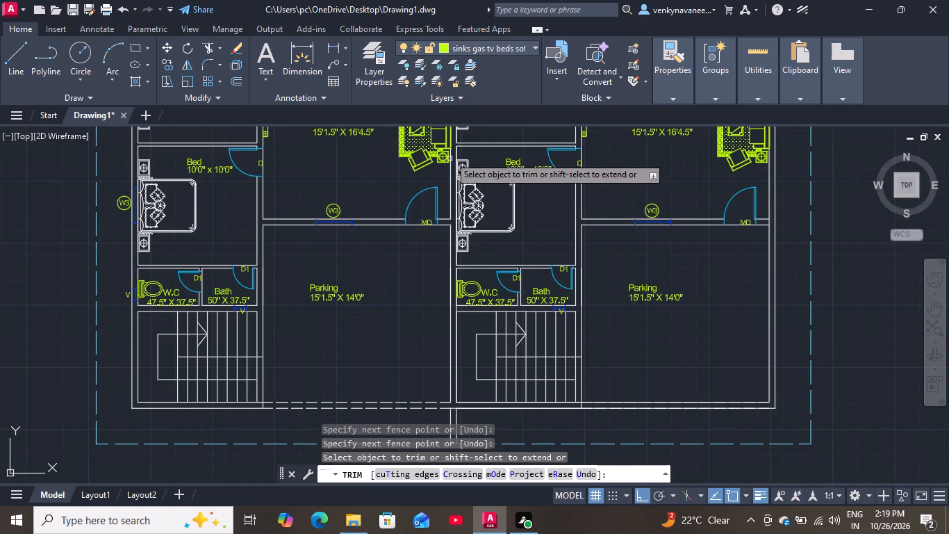
scroll(449, 144, "up", 2)
scroll(451, 147, "down", 2)
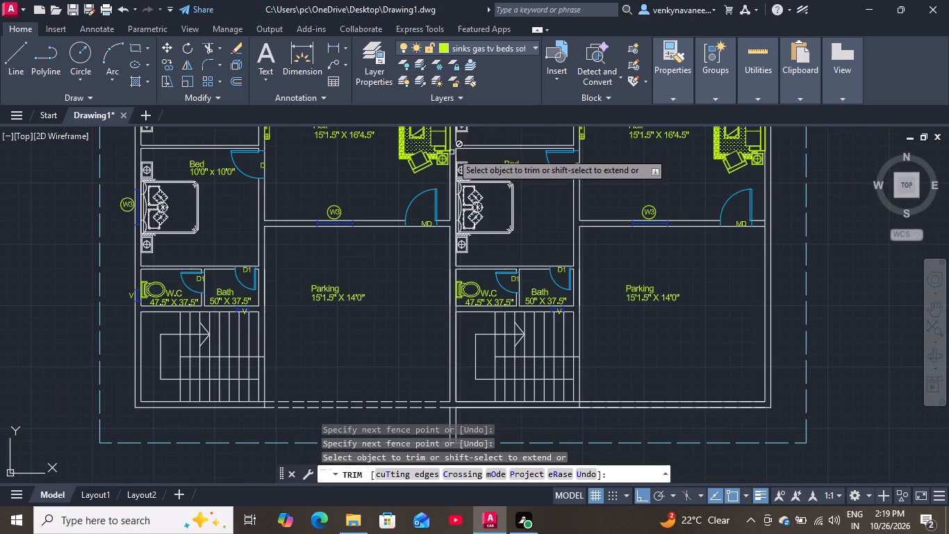
scroll(465, 172, "down", 2)
scroll(452, 267, "up", 2)
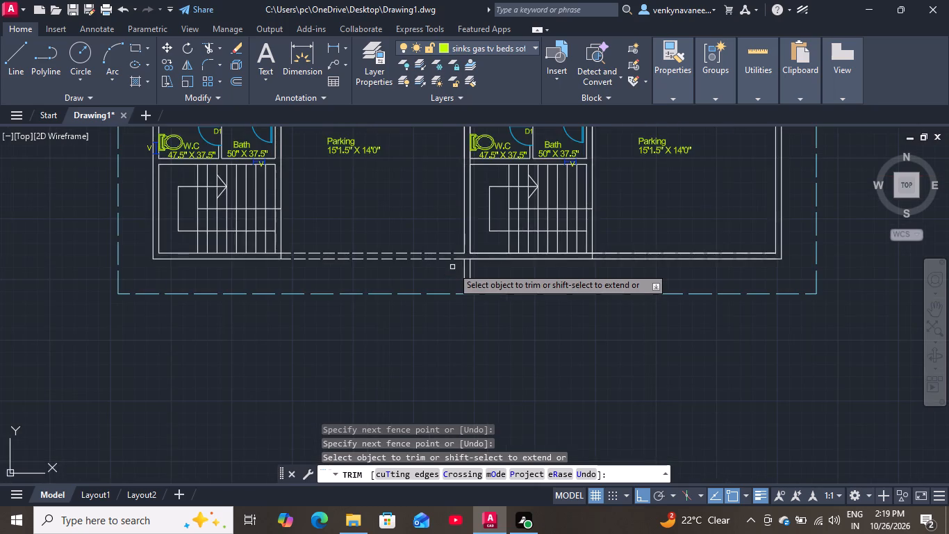
scroll(453, 267, "down", 1)
scroll(462, 195, "up", 3)
scroll(462, 195, "down", 1)
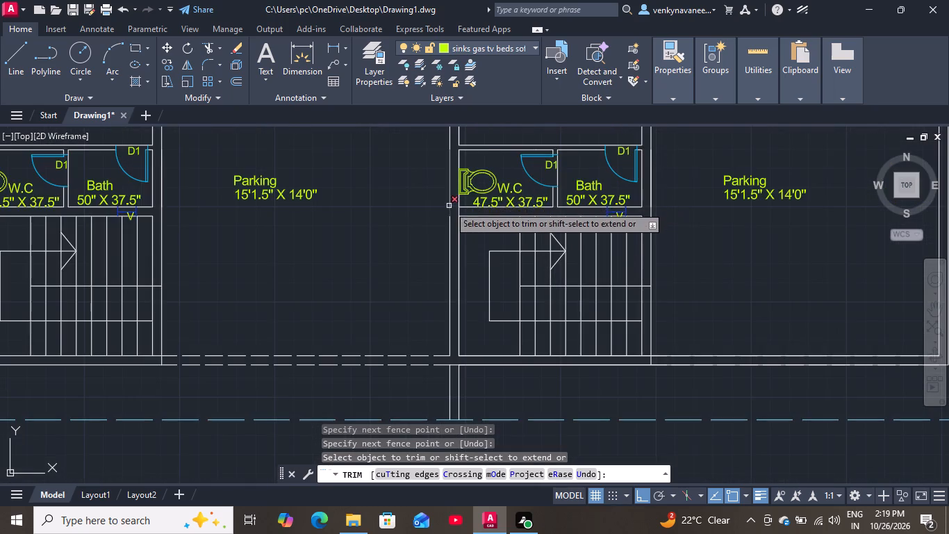
scroll(449, 207, "up", 3)
scroll(453, 226, "down", 3)
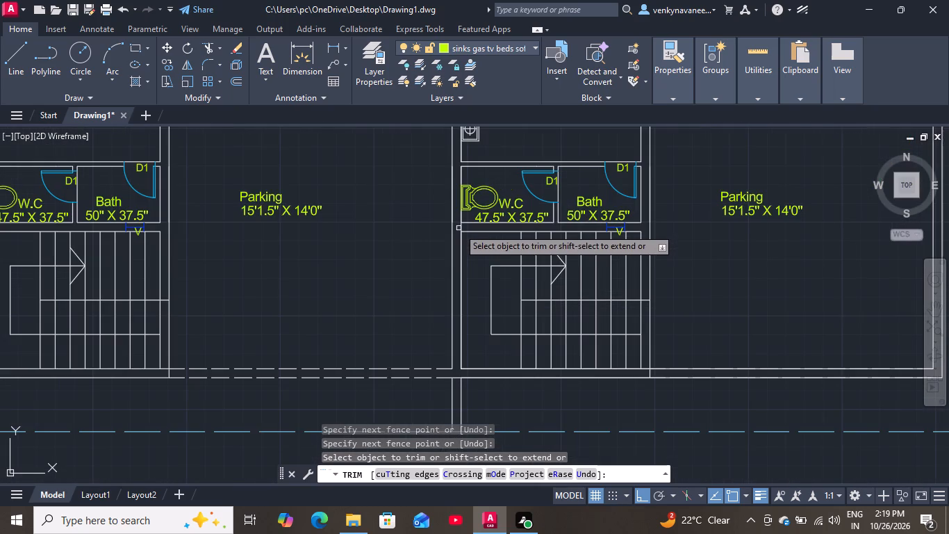
scroll(566, 238, "down", 1)
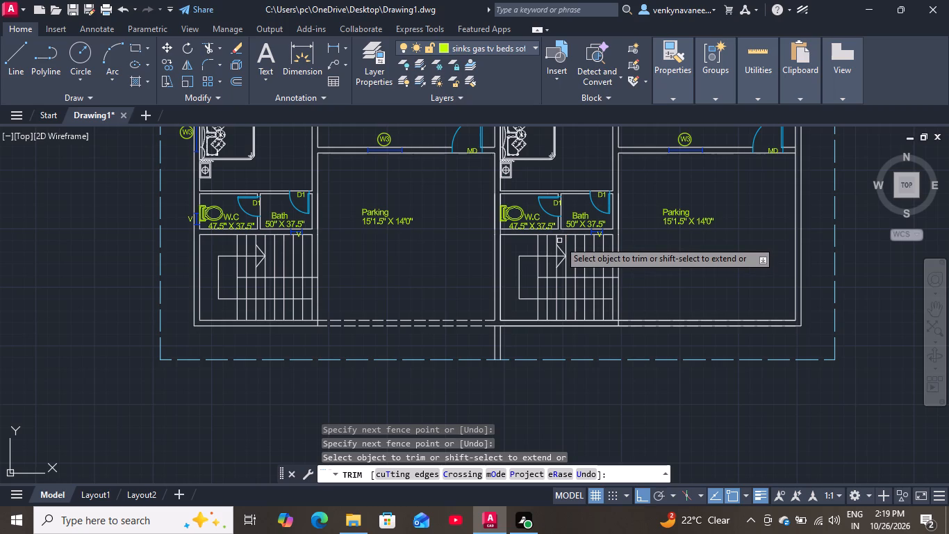
scroll(558, 257, "down", 2)
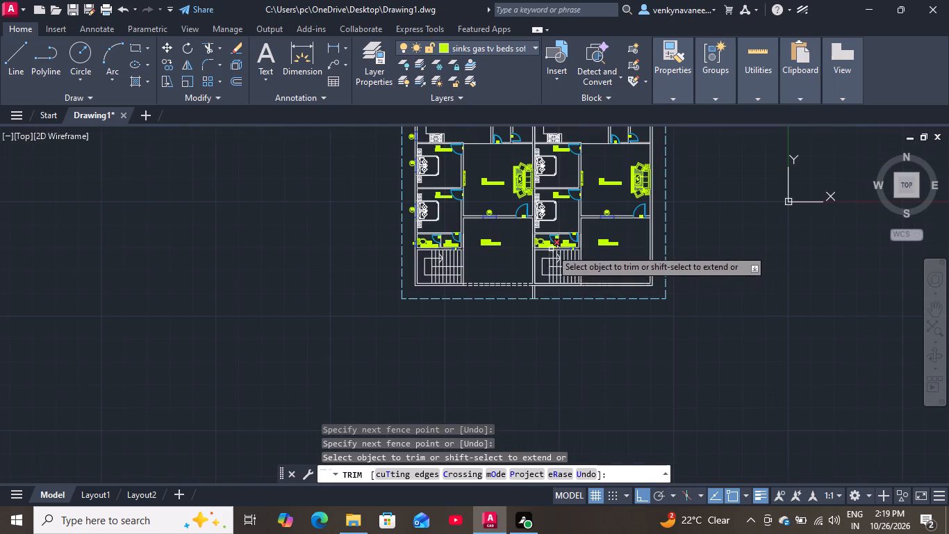
scroll(551, 249, "down", 2)
scroll(538, 199, "up", 4)
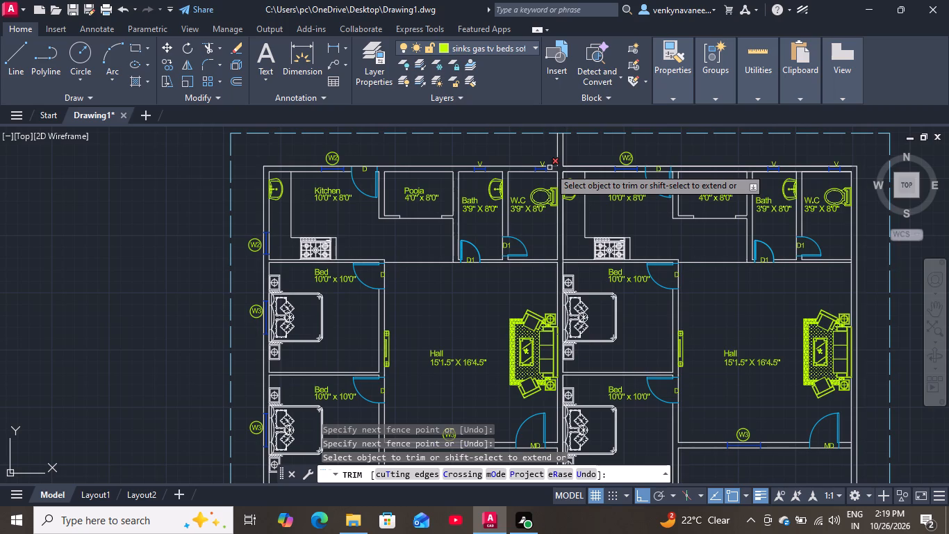
scroll(566, 154, "down", 1)
scroll(640, 448, "up", 2)
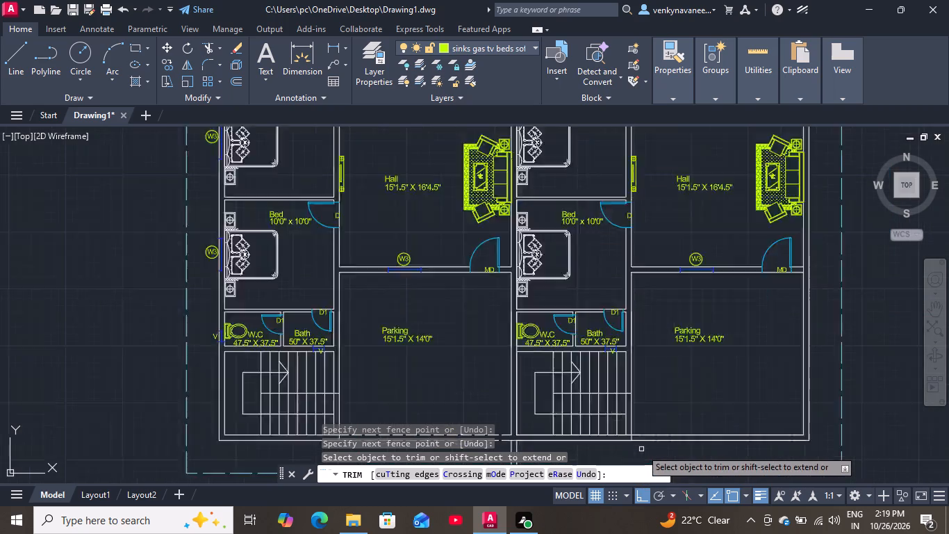
scroll(641, 449, "up", 2)
scroll(640, 432, "down", 2)
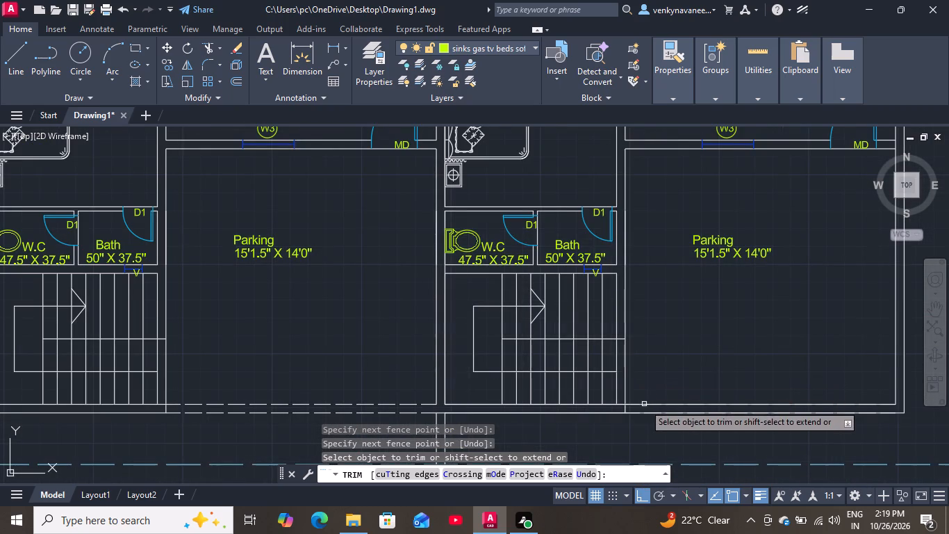
Trim away the solid bottom wall lines across the opening below the second unit's Parking.
left_click(646, 403)
left_click(654, 414)
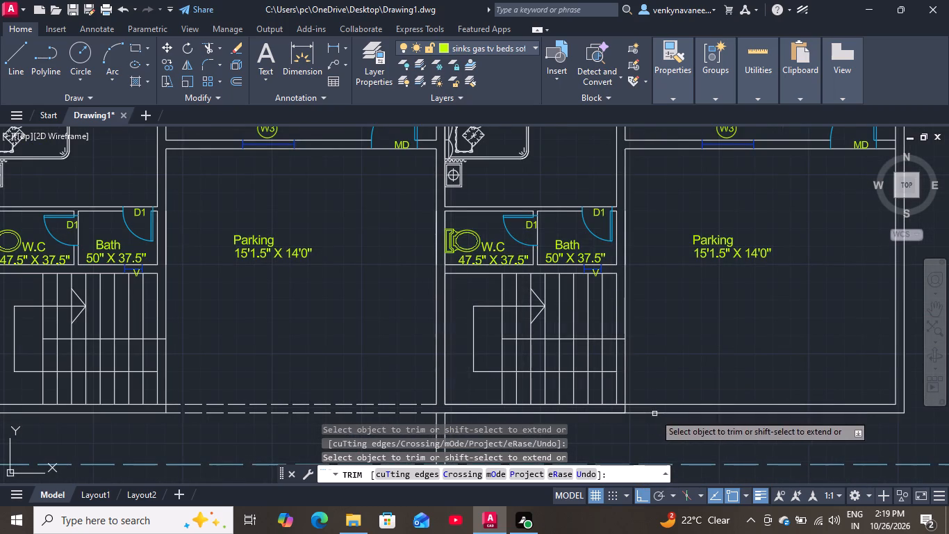
left_click(659, 403)
left_click(659, 412)
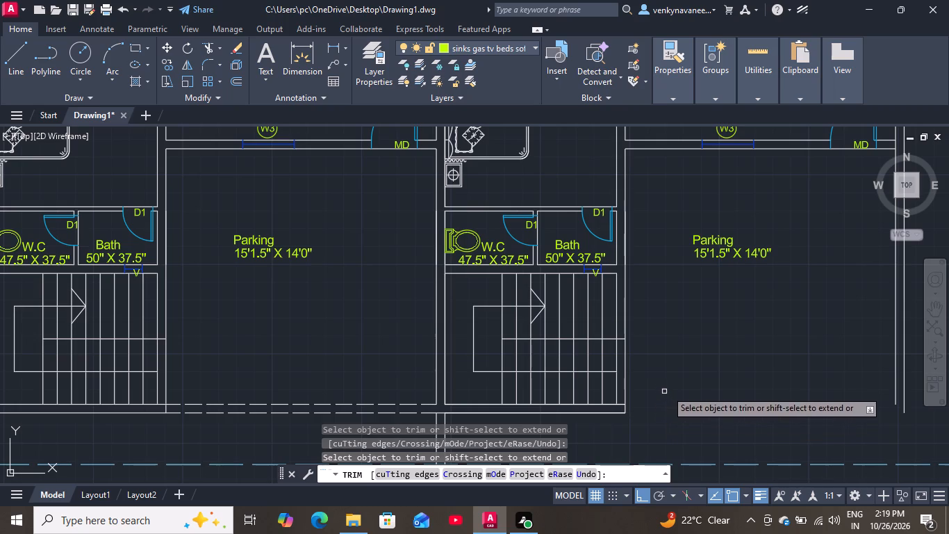
key("space")
Copy the two dashed lines closing the first unit's Parking to the matching opening below the second unit's Parking.
left_click(372, 383)
left_click(276, 420)
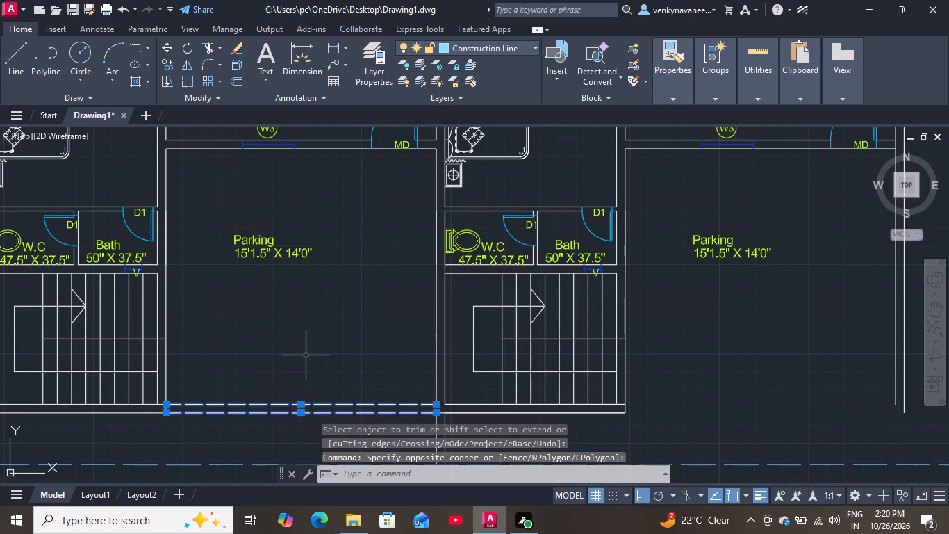
type("GO")
key("BackSpace")
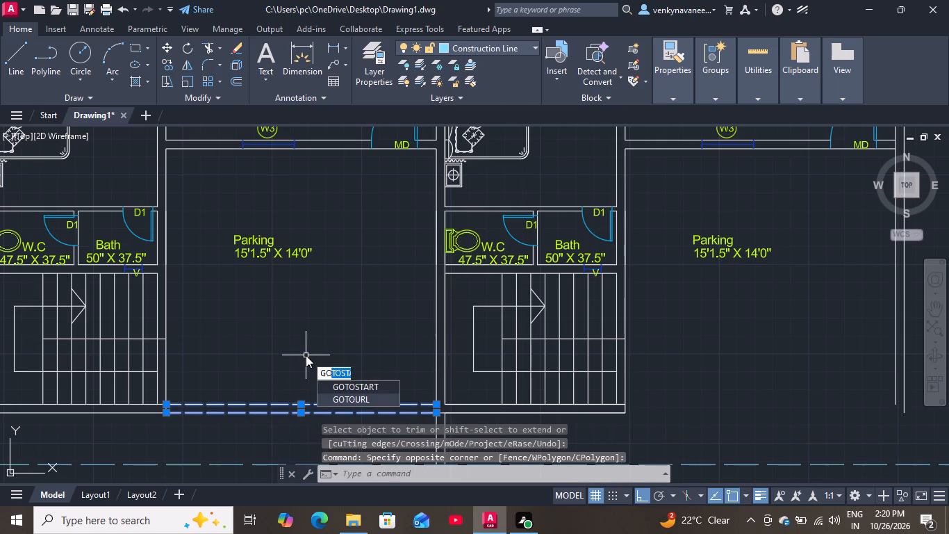
key("BackSpace")
key("BackSpace")
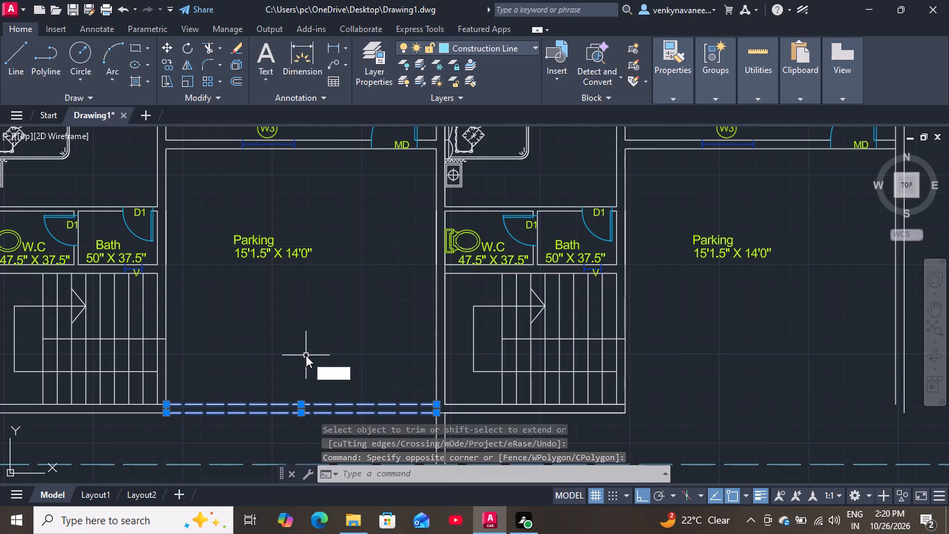
type("CO")
key("space")
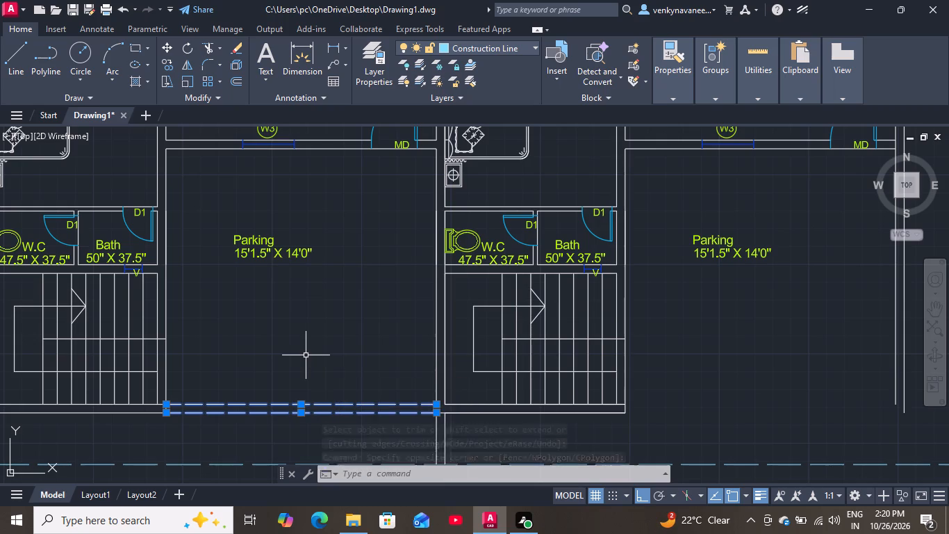
left_click(170, 404)
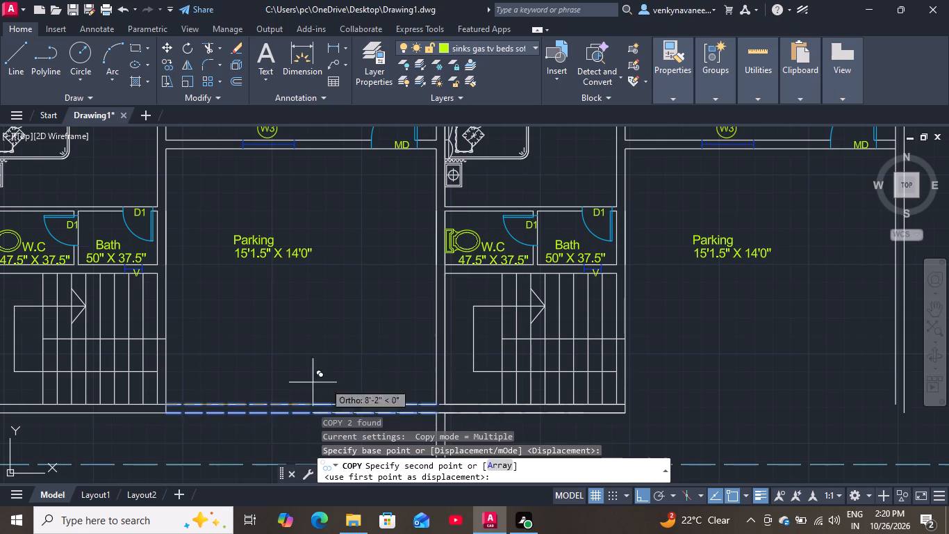
left_click(629, 404)
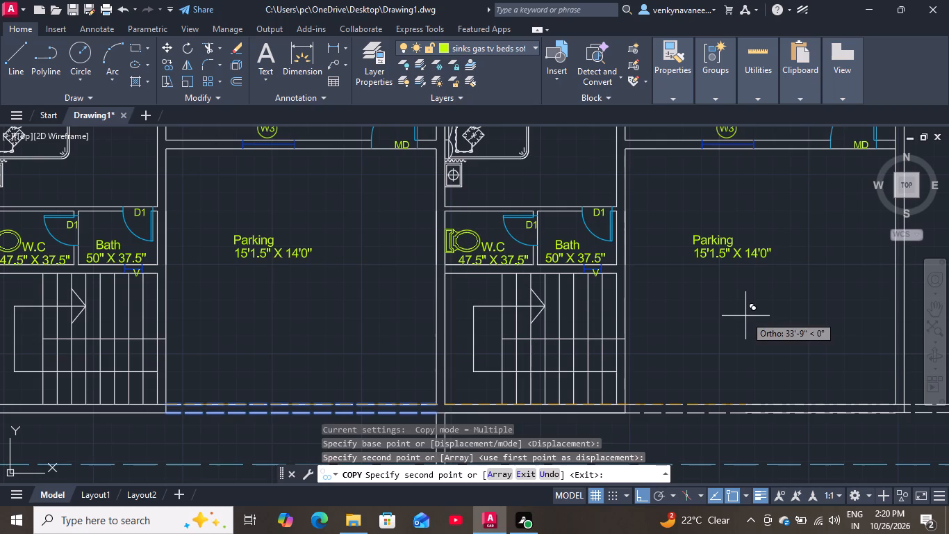
key("space")
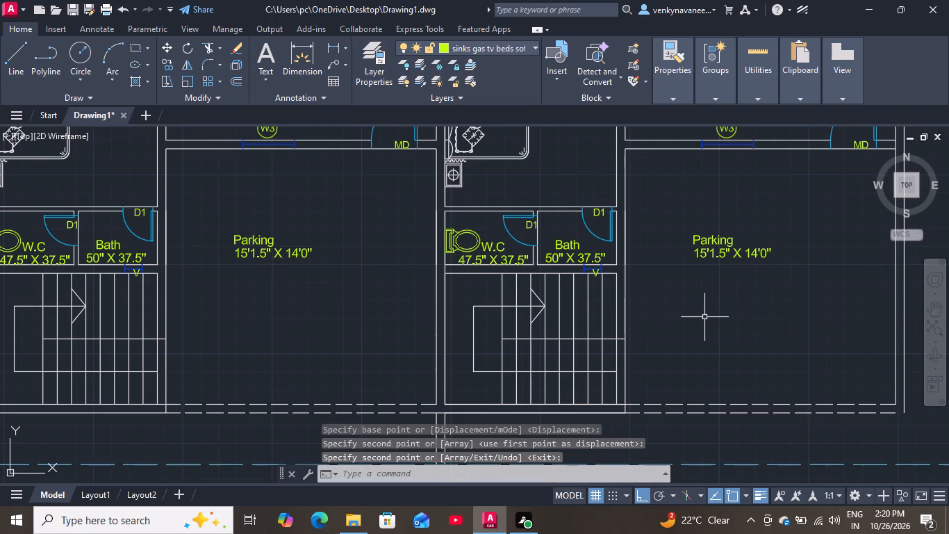
Trim the bottom outer wall line where it crosses between the two dividing wall lines.
type("TR")
key("Return")
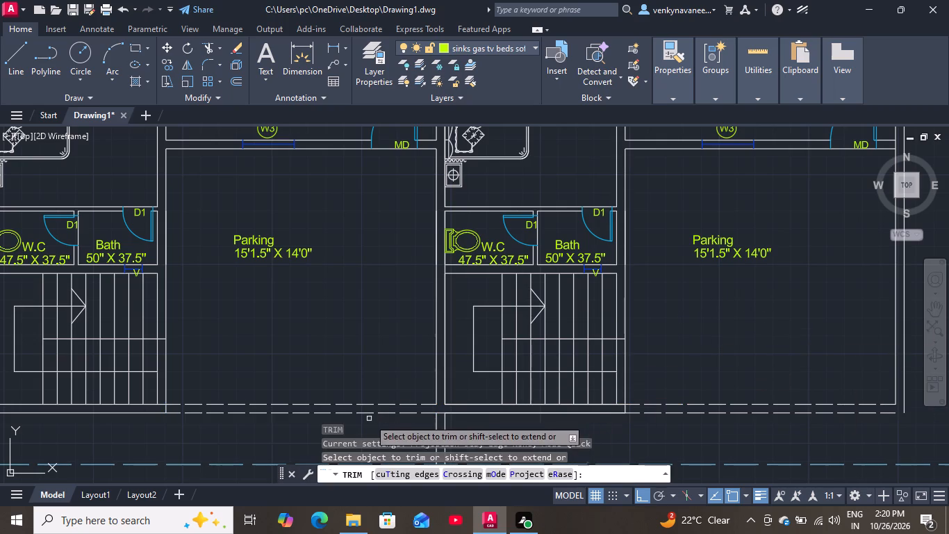
left_click(441, 415)
Examine both units' bottom wall, dashed parking openings and dividing wall junctions for remaining gaps or stray lines.
scroll(461, 353, "down", 2)
scroll(448, 385, "up", 2)
scroll(448, 385, "down", 2)
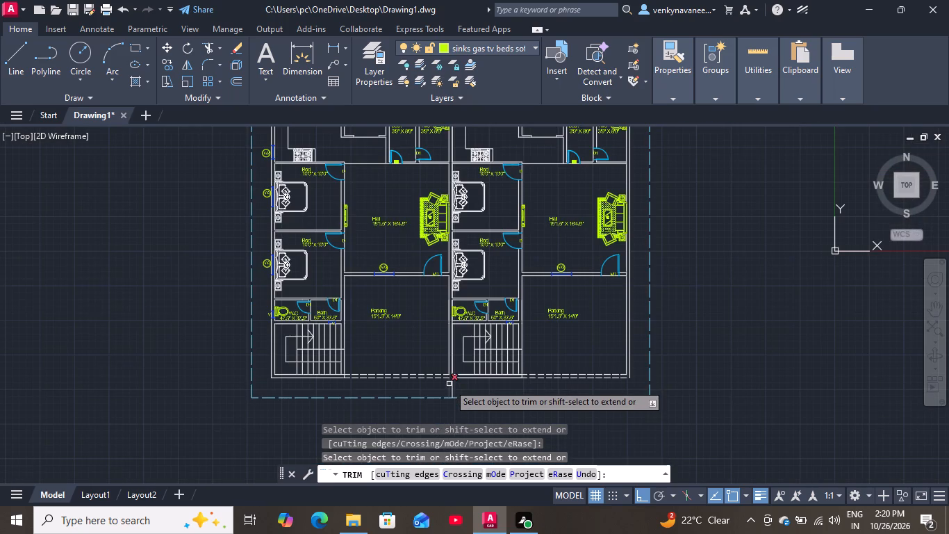
scroll(484, 348, "down", 1)
scroll(446, 199, "up", 2)
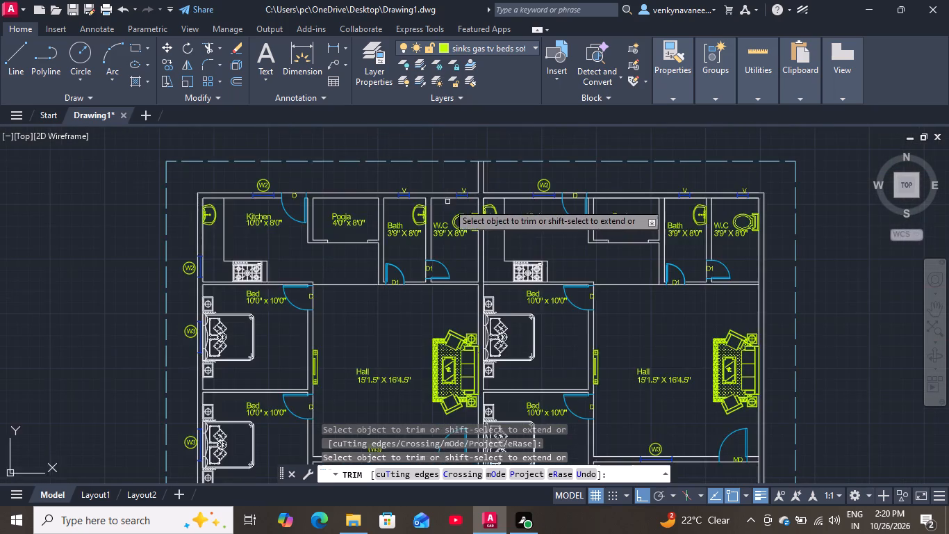
scroll(463, 220, "down", 2)
scroll(538, 391, "up", 3)
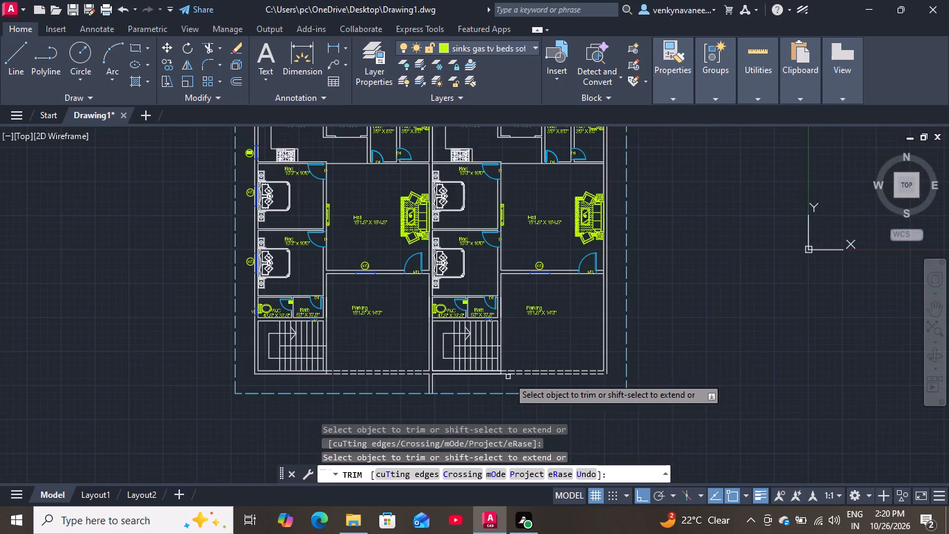
scroll(508, 377, "up", 3)
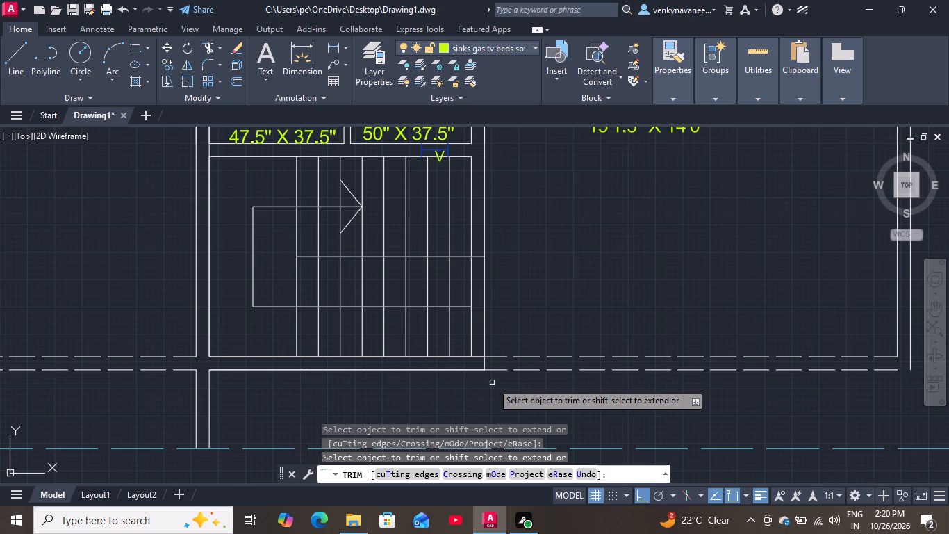
key("space")
scroll(451, 369, "down", 4)
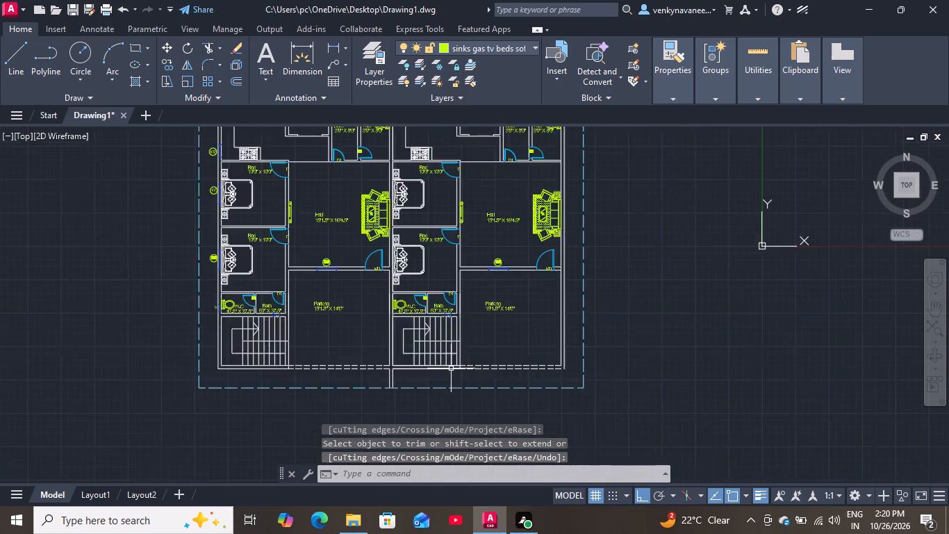
scroll(406, 332, "up", 2)
scroll(395, 310, "down", 2)
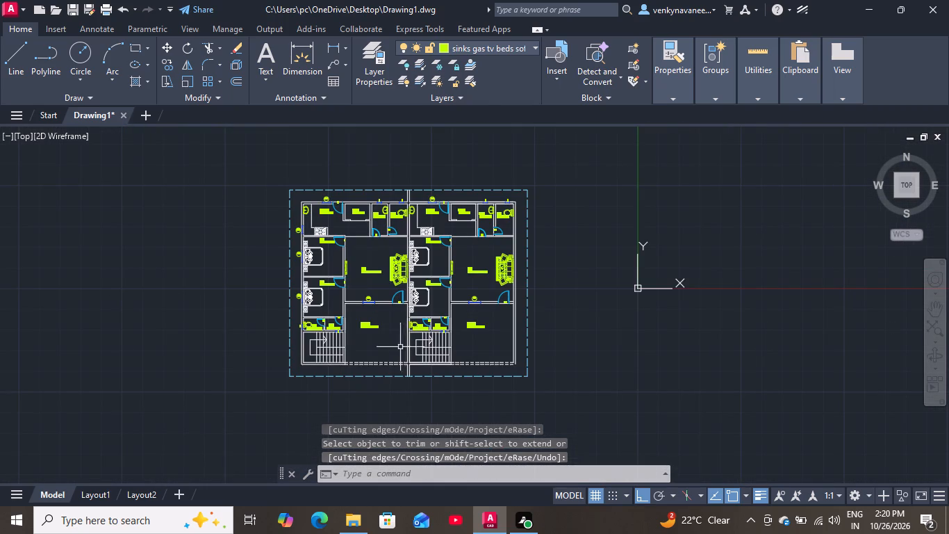
Extend the dividing wall's Parking-side line down across the bottom outer wall.
key("e")
key("x")
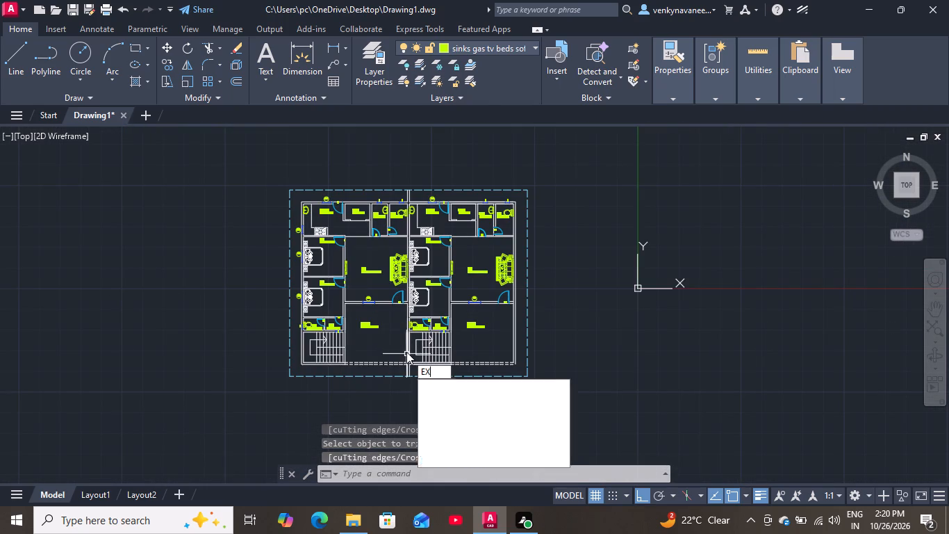
key("Return")
scroll(345, 366, "up", 3)
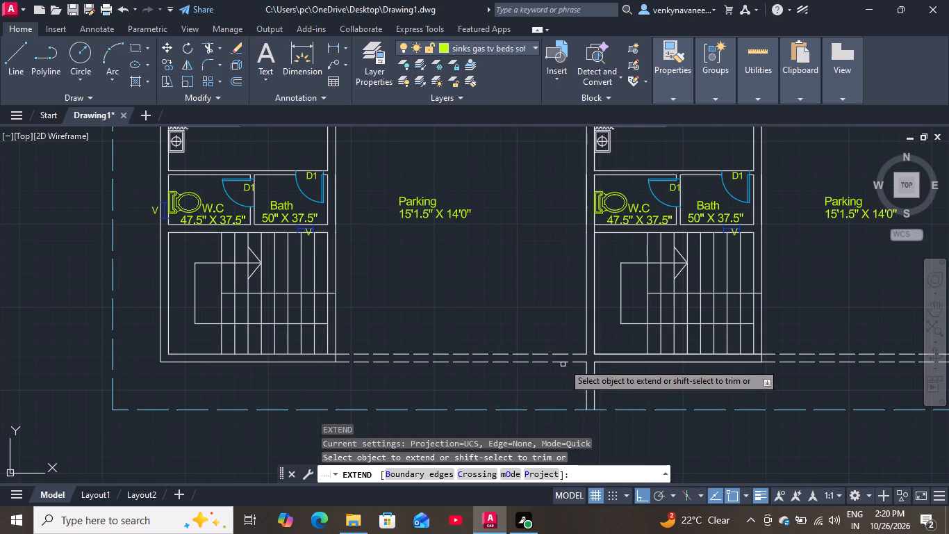
left_click(586, 341)
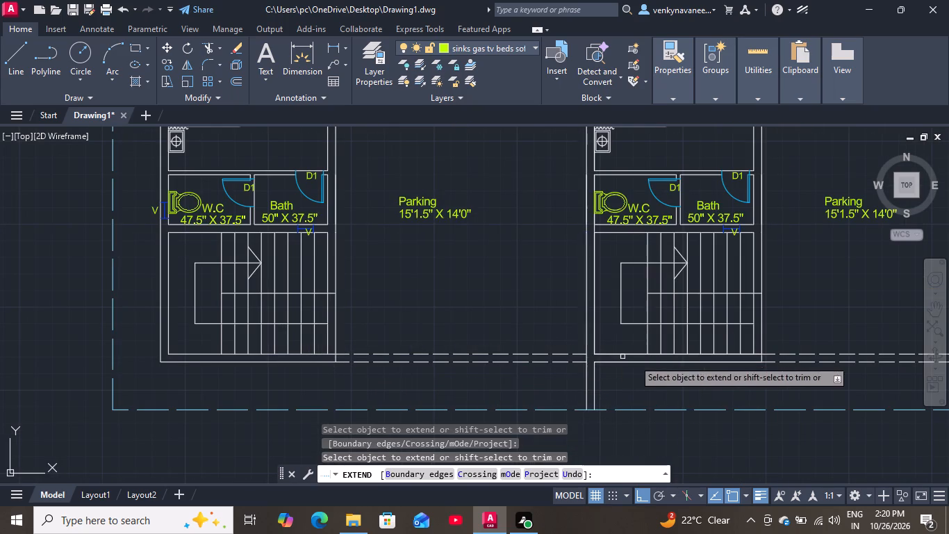
Extend the second Parking's outer dashed line to the outer face of the far side wall.
scroll(711, 371, "down", 2)
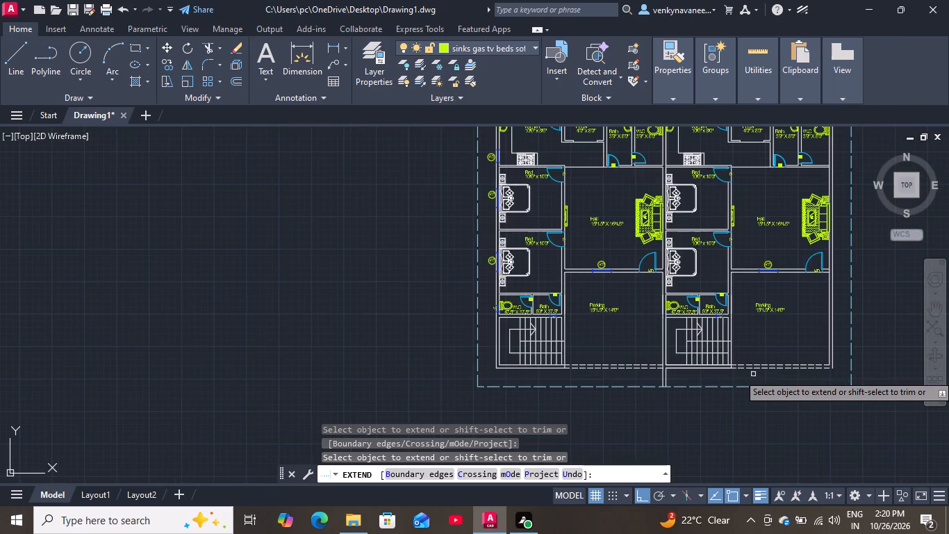
scroll(765, 374, "up", 1)
left_click(775, 365)
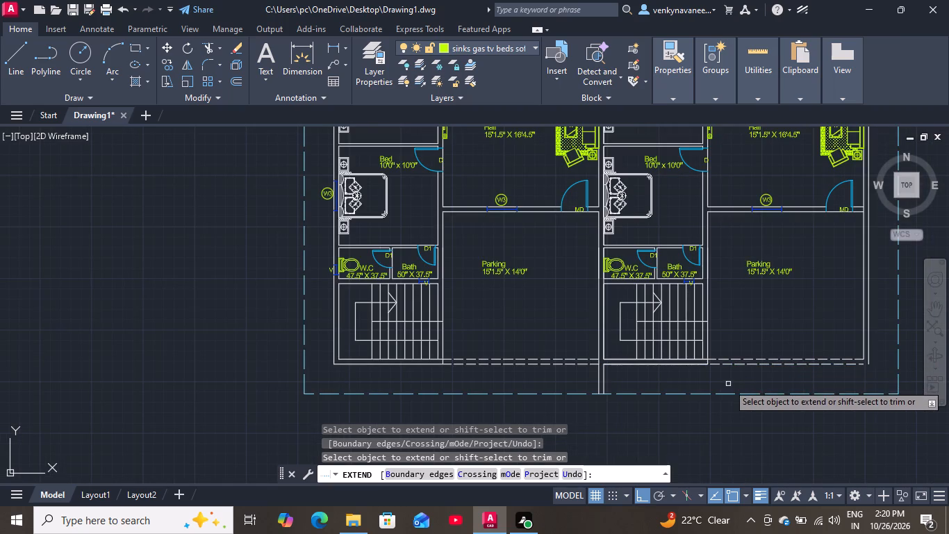
left_click(822, 364)
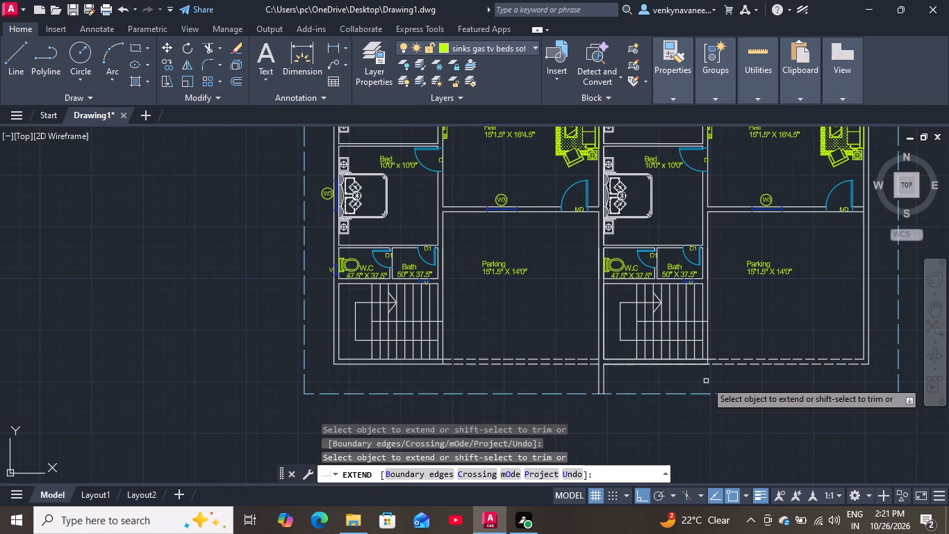
key("space")
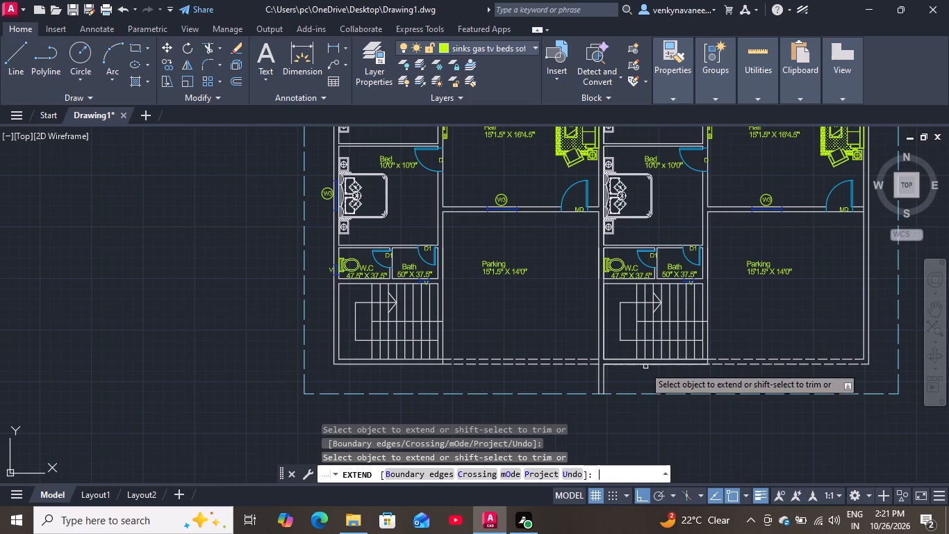
On layer 0, draw a horizontal line below the dashed plot boundary, running past both of its sides.
scroll(559, 318, "down", 2)
scroll(524, 379, "up", 2)
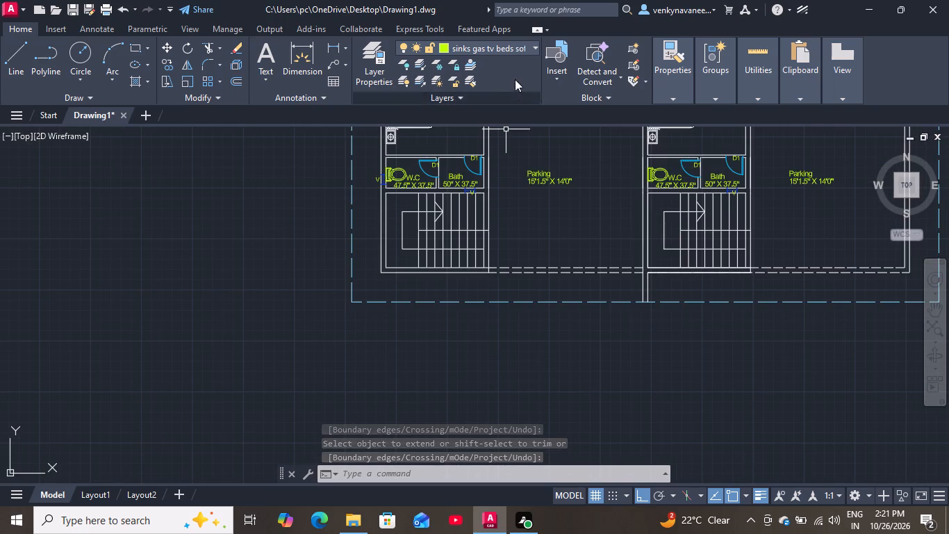
left_click(521, 49)
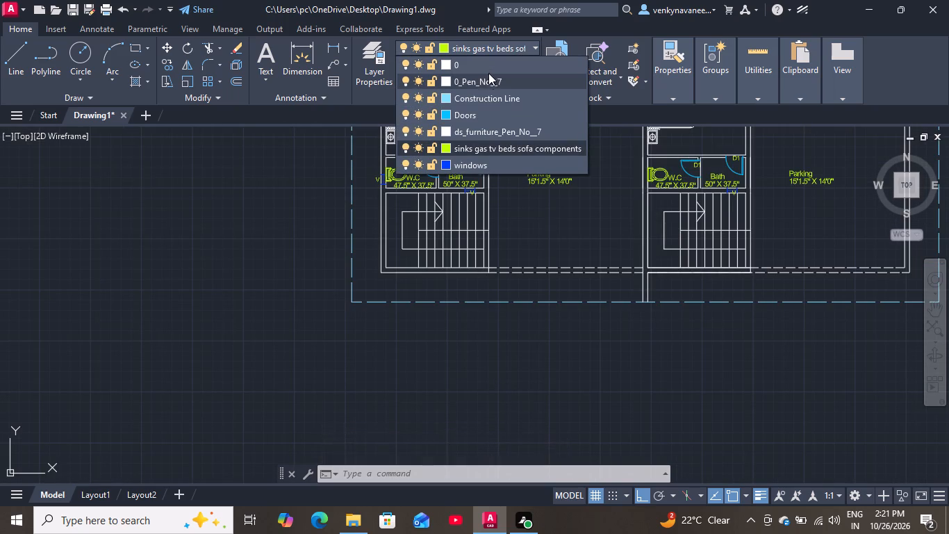
left_click(493, 66)
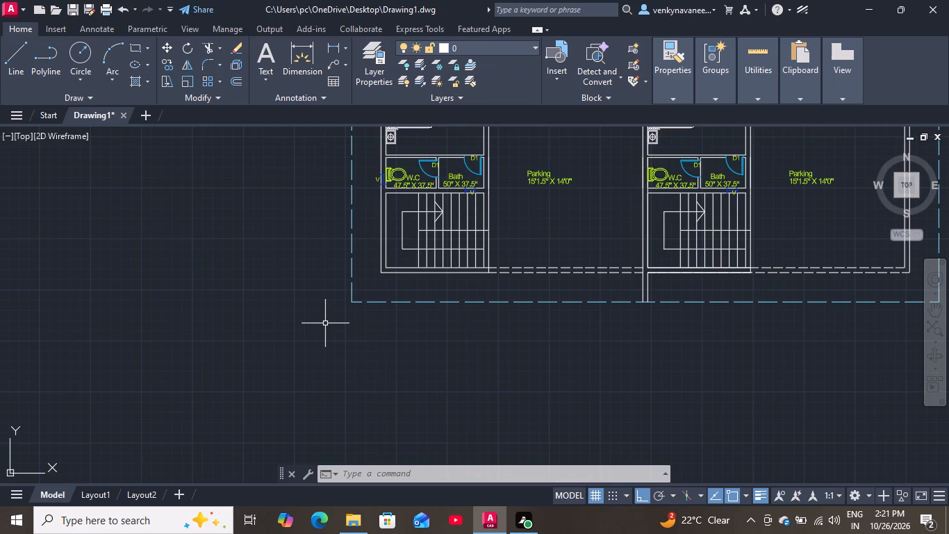
key("l")
key("Return")
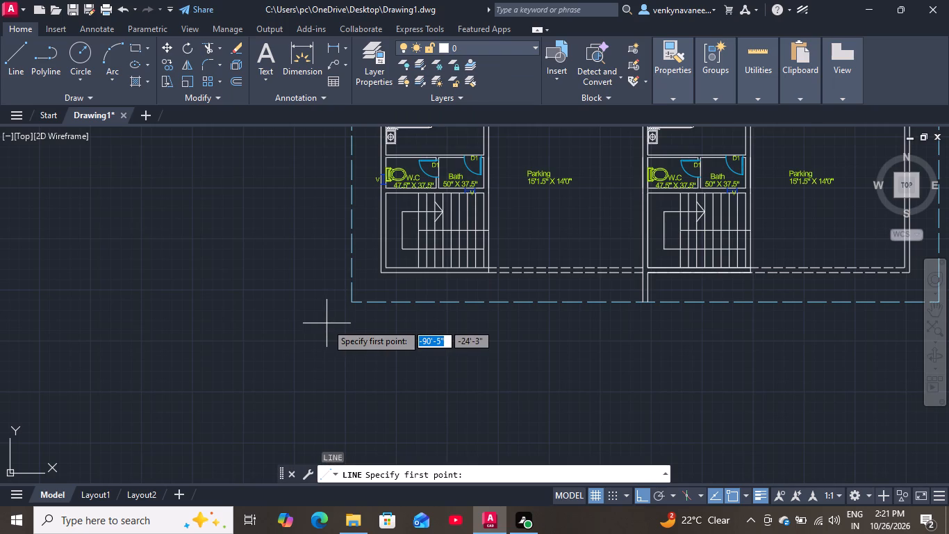
scroll(299, 306, "down", 1)
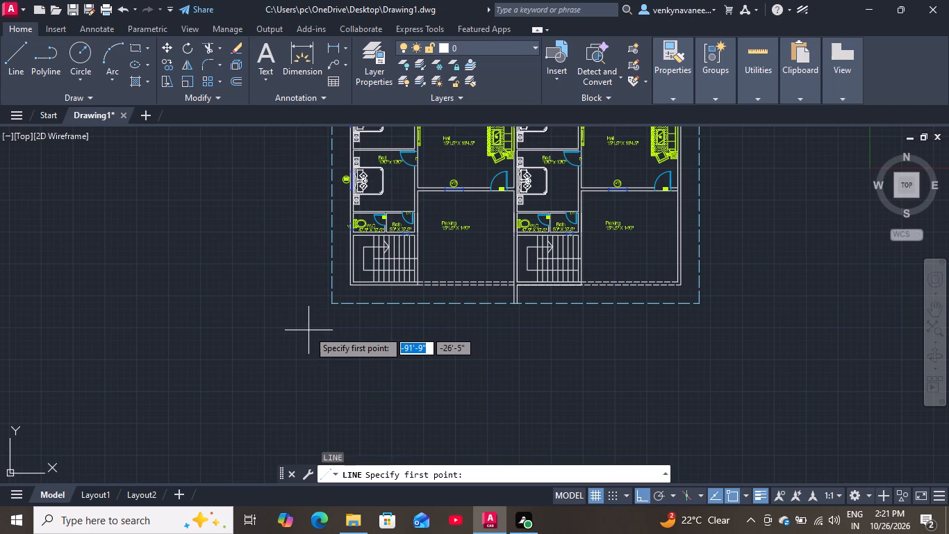
left_click(294, 337)
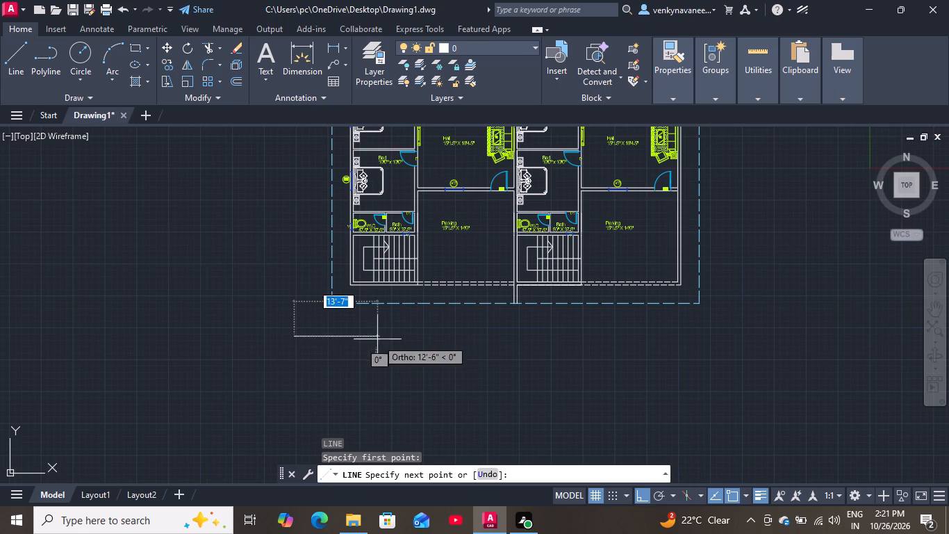
left_click(784, 337)
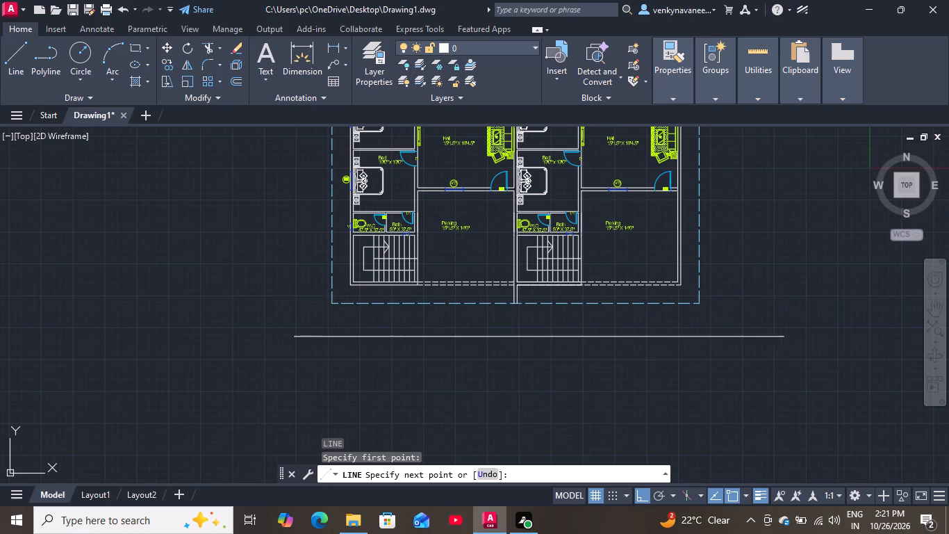
key("space")
Copy the new horizontal line about 8'-6" straight down to form a parallel pair below the plot.
left_click(739, 337)
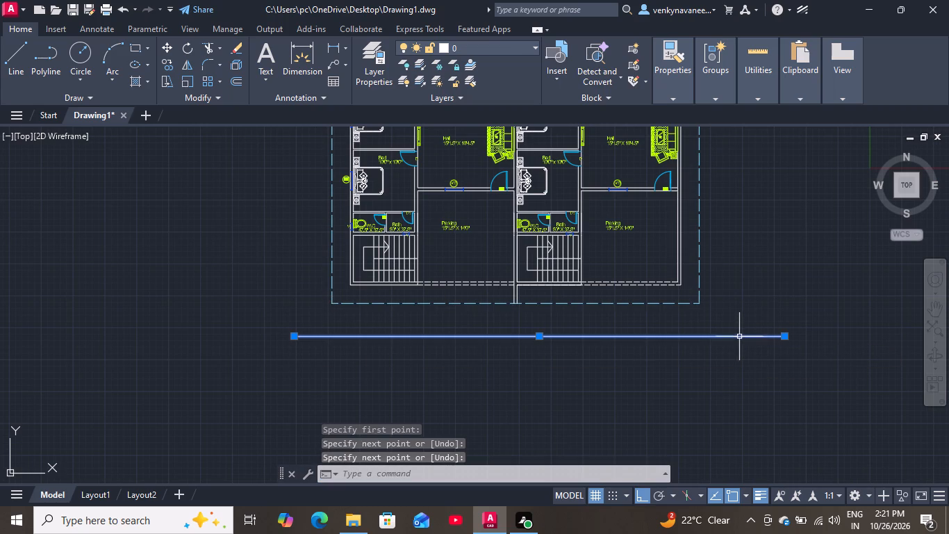
type("CO")
key("space")
left_click(691, 357)
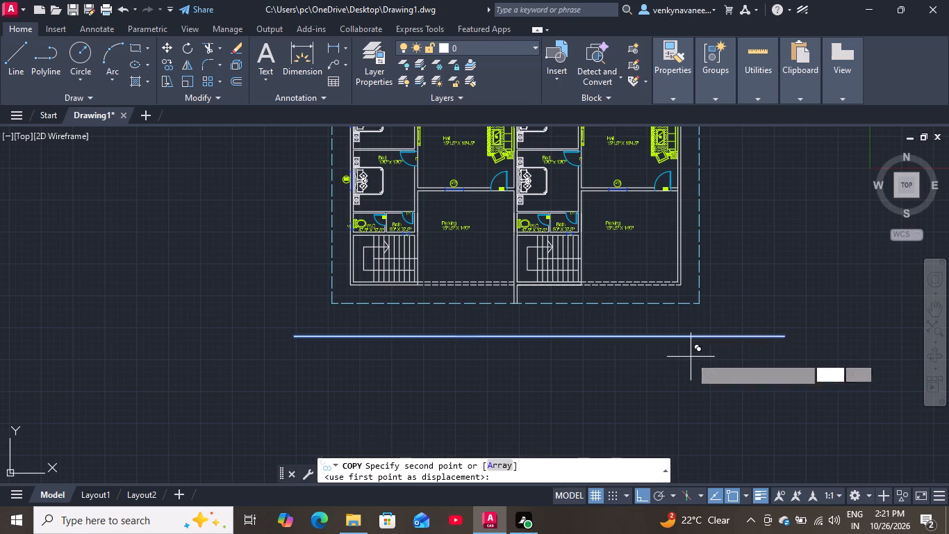
left_click(689, 409)
key("space")
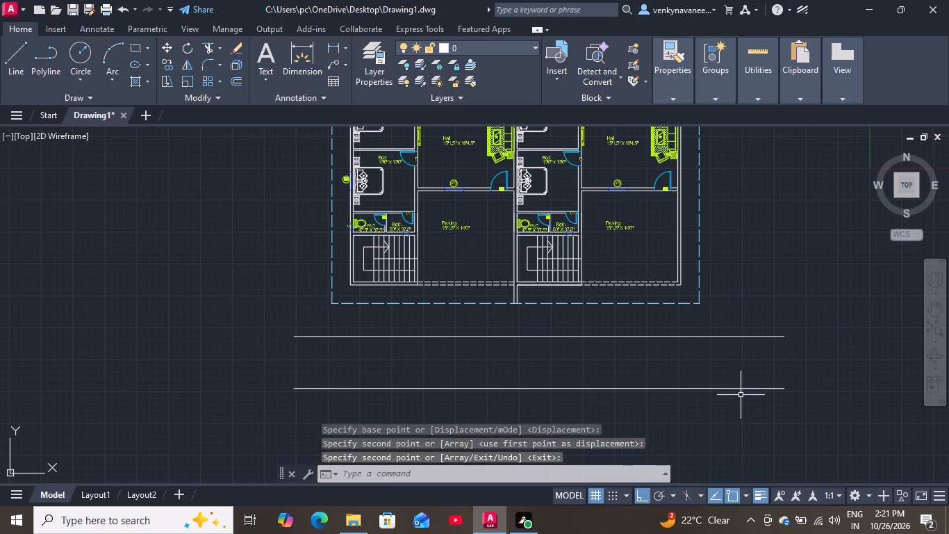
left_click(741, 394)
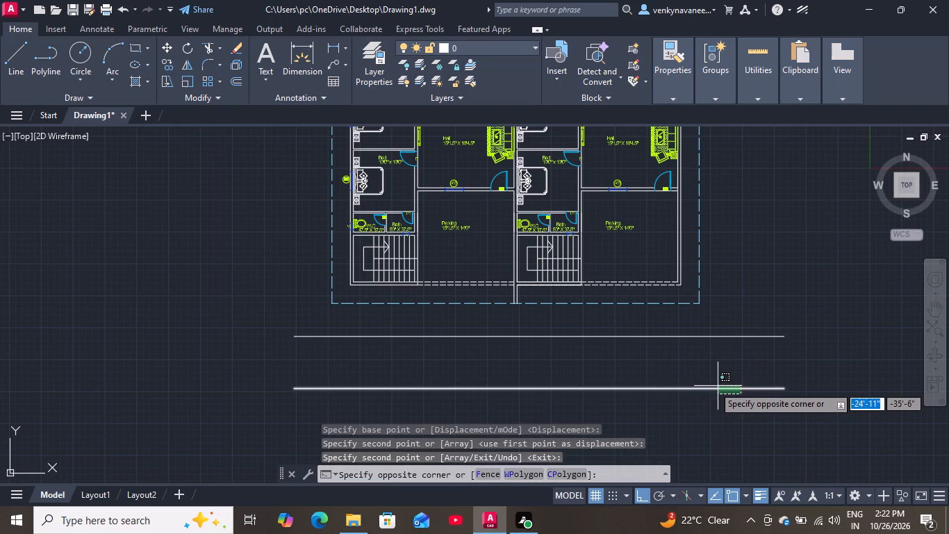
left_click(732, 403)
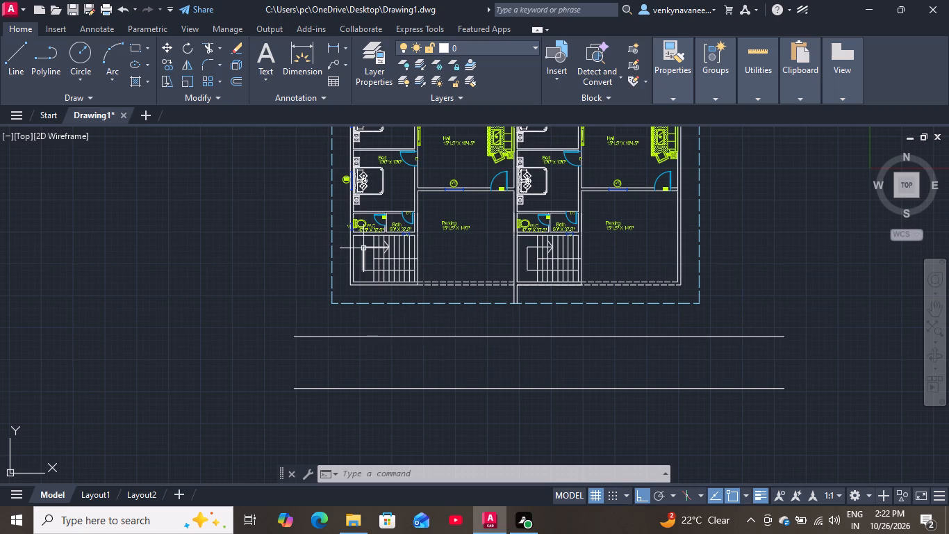
Measure the spacing between the two parallel horizontal lines below the plot.
key("m")
type("EA")
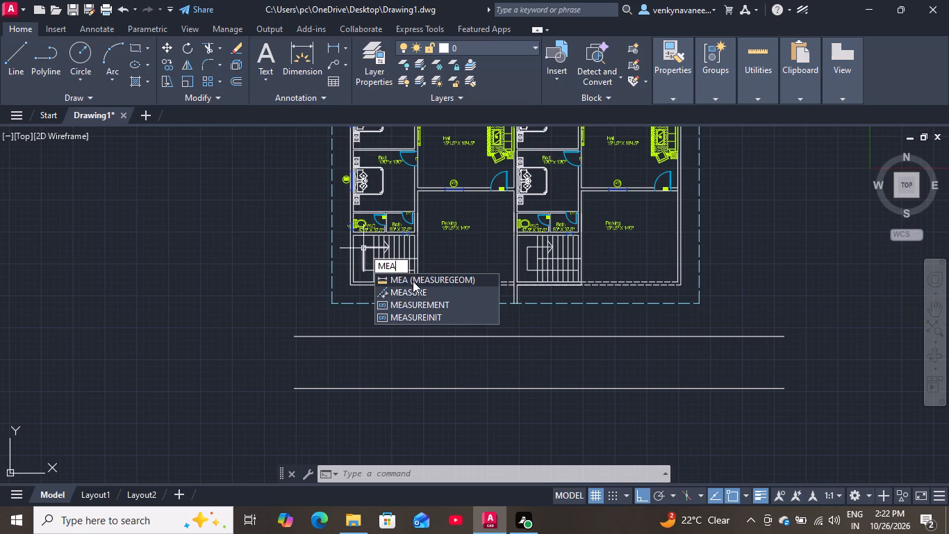
left_click(413, 280)
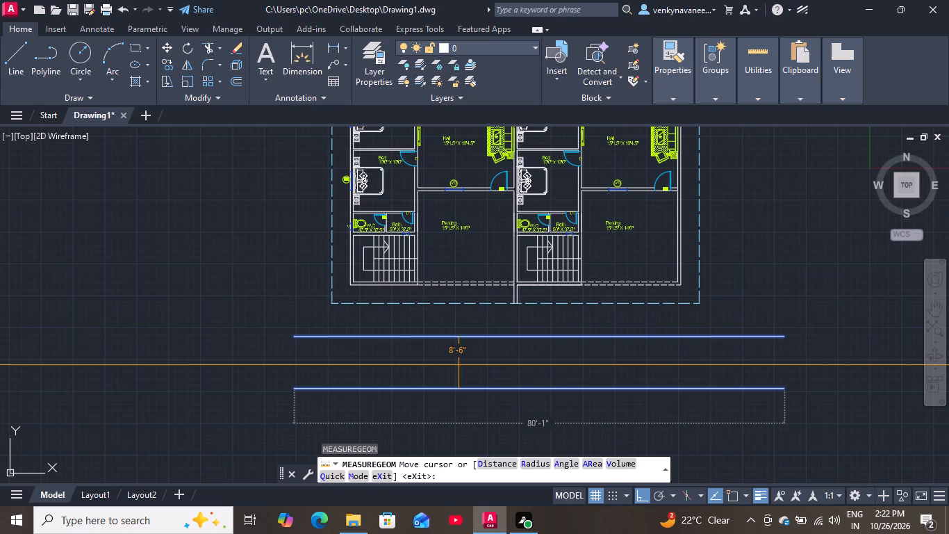
key("space")
Delete the lower of the two horizontal lines below the plot.
left_click_drag(483, 371, 454, 389)
left_click(445, 393)
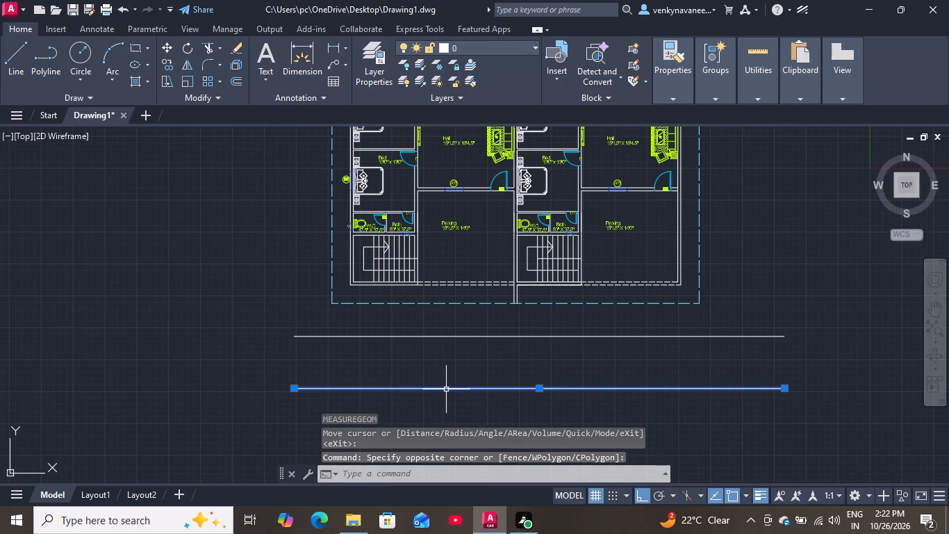
key("BackSpace")
key("Delete")
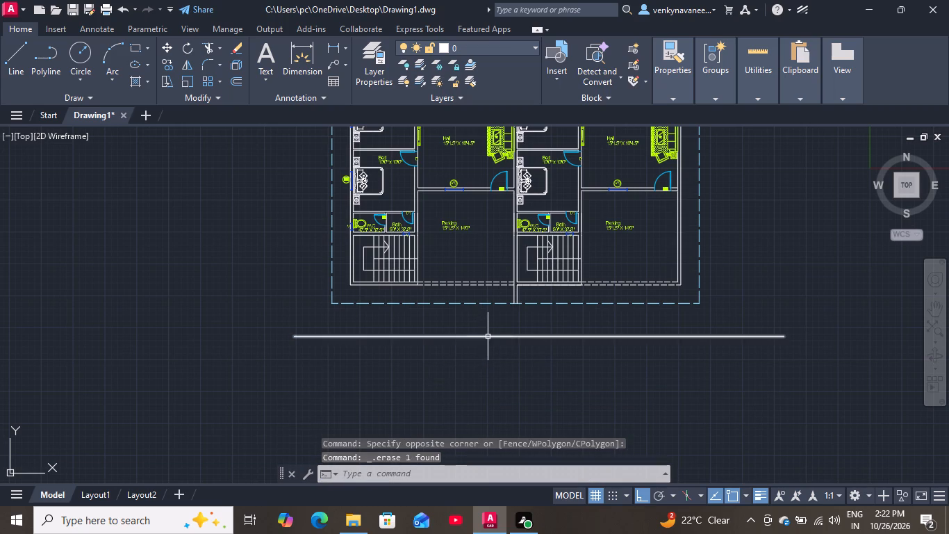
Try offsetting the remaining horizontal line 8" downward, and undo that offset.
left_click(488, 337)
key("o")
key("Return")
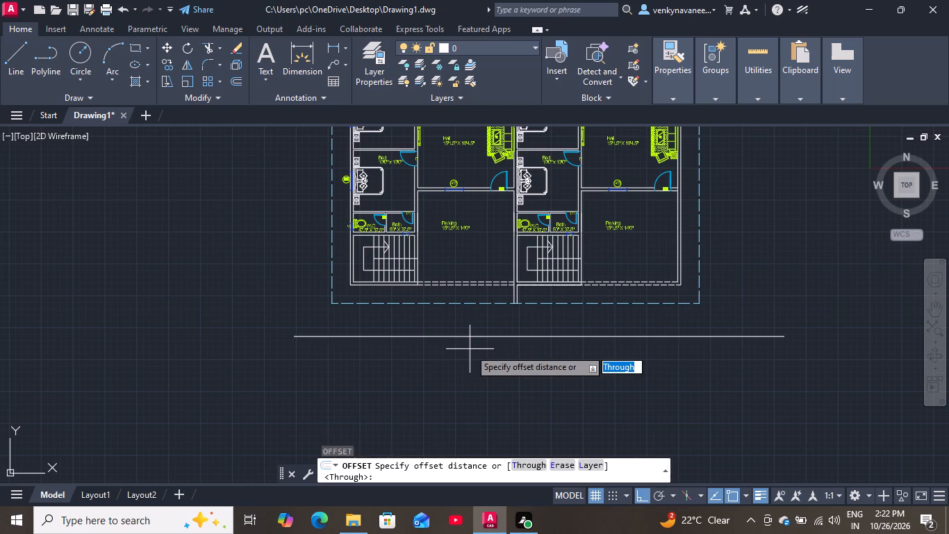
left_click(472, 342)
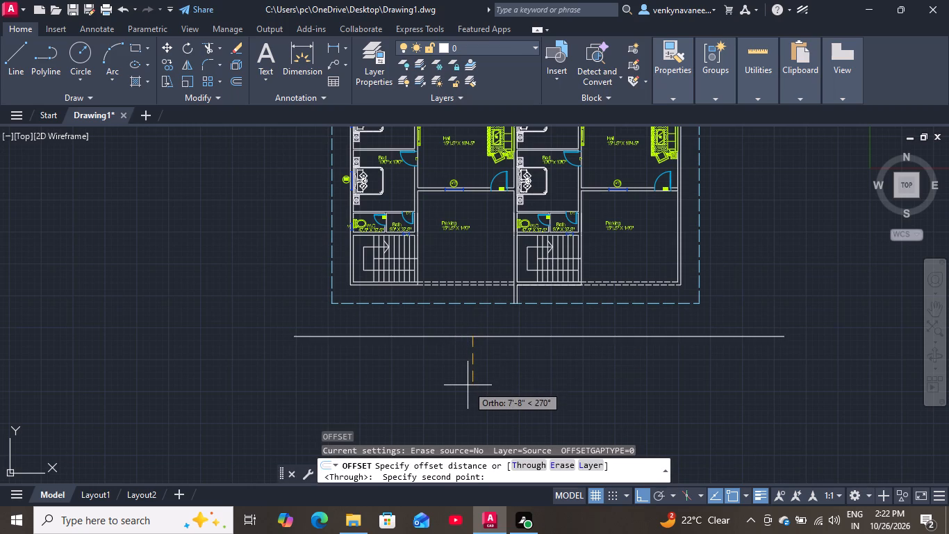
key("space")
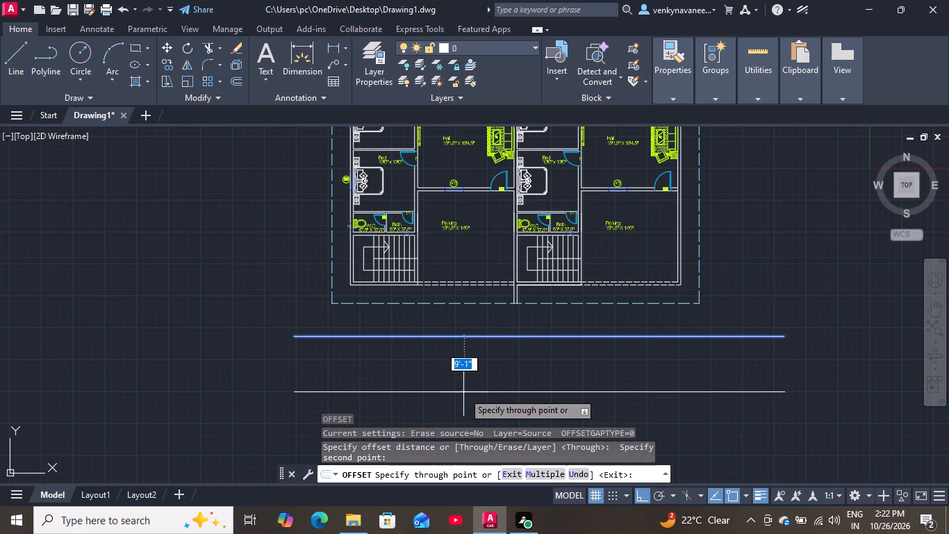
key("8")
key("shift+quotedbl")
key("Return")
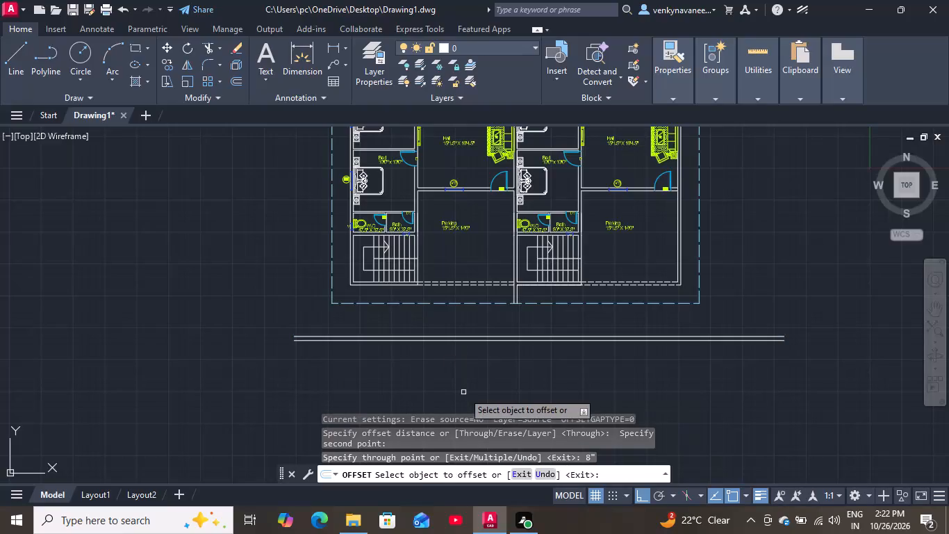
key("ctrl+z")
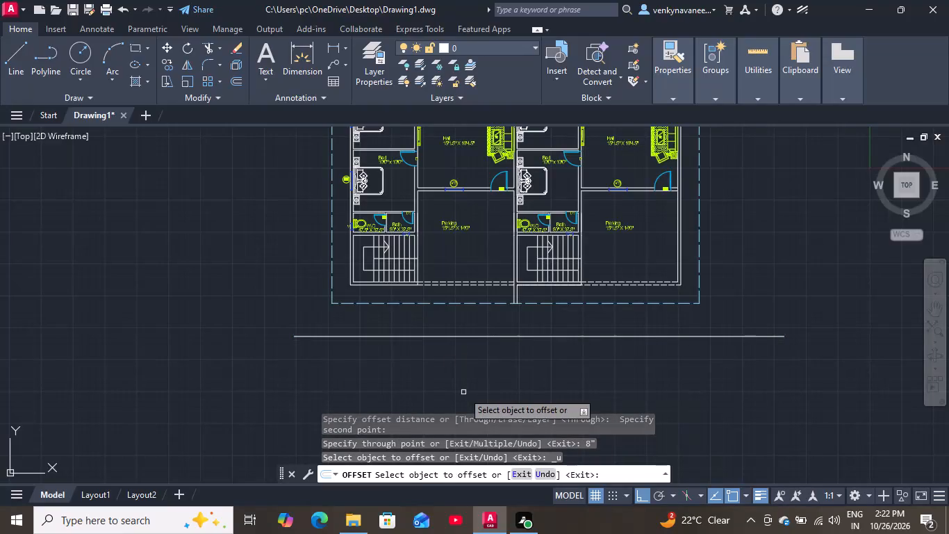
Offset the horizontal line below the plot 8' downward to form a parallel pair.
left_click(459, 334)
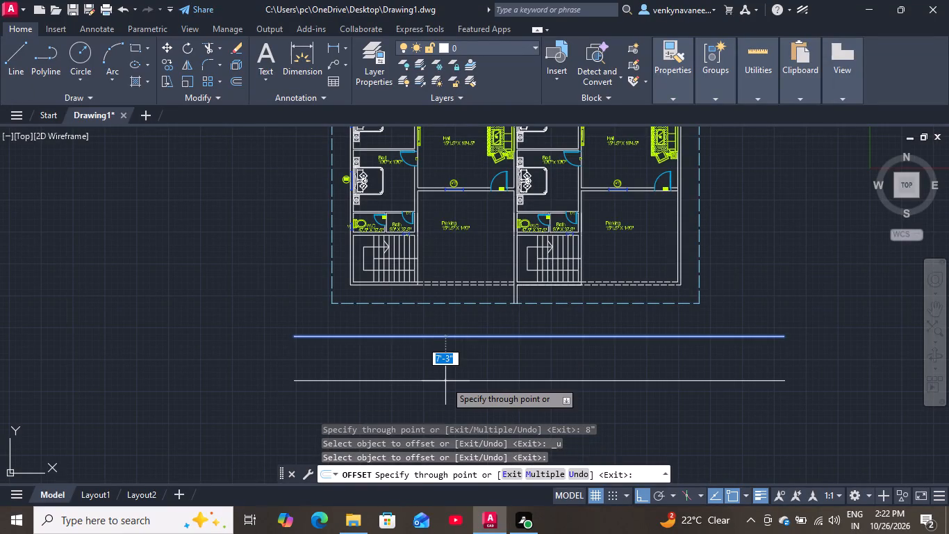
key("8")
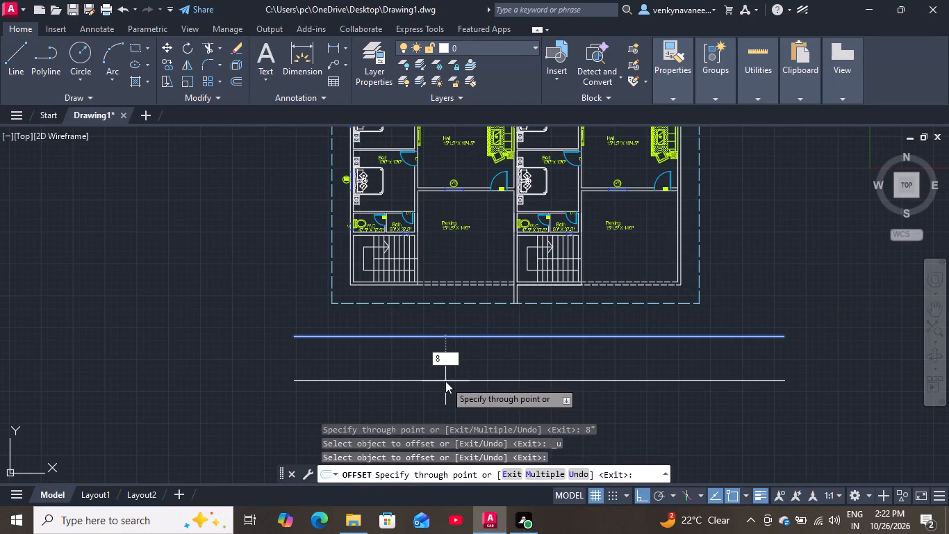
key("apostrophe")
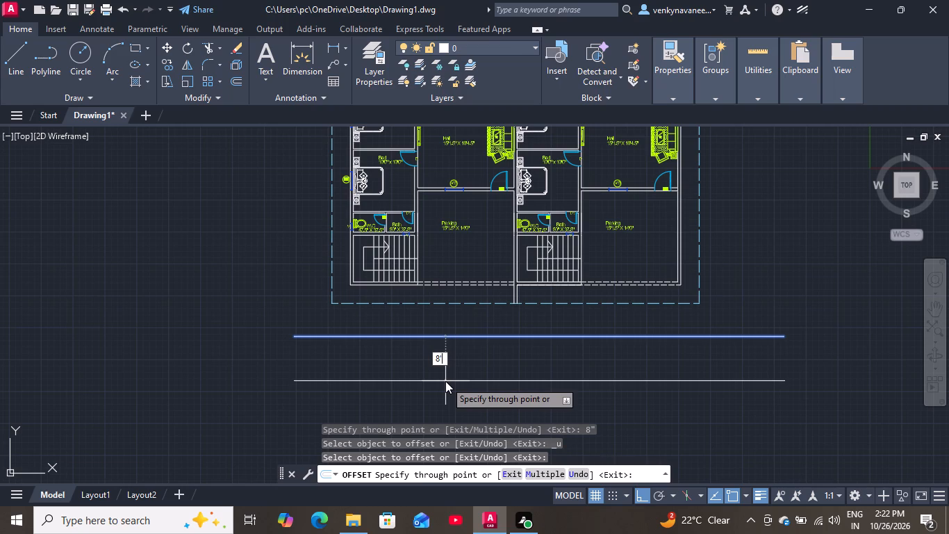
key("Return")
key("space")
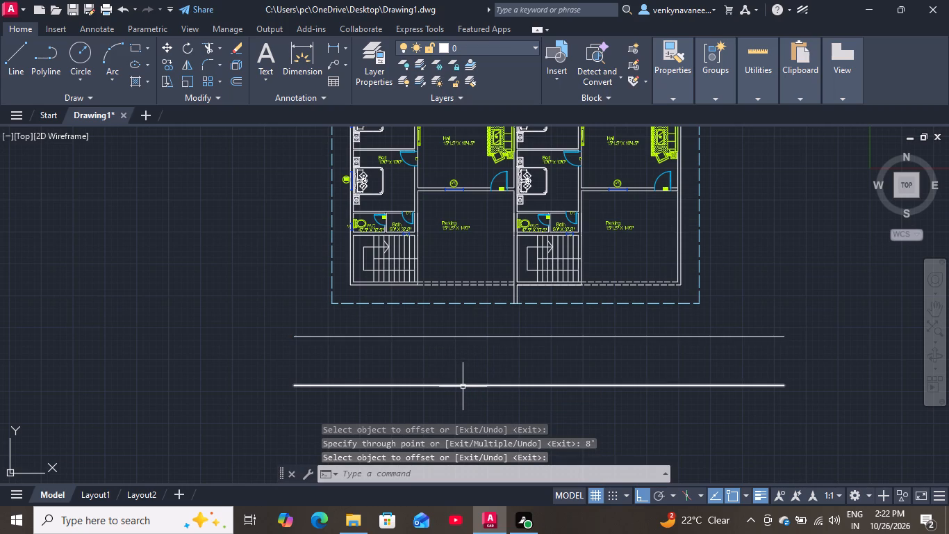
Draw a line from the lower line's right end, 8' further right and about 66'-8" straight up beside the plot.
key("l")
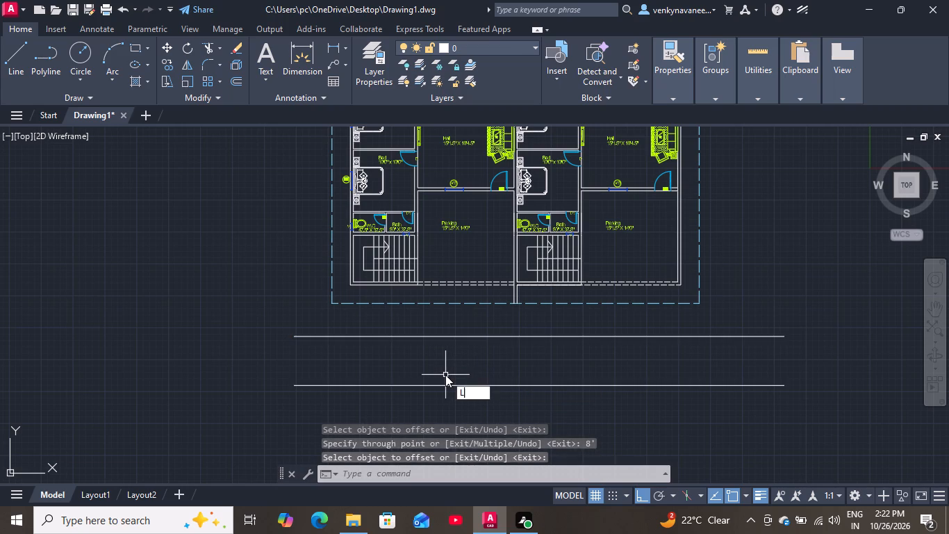
key("Return")
left_click(781, 382)
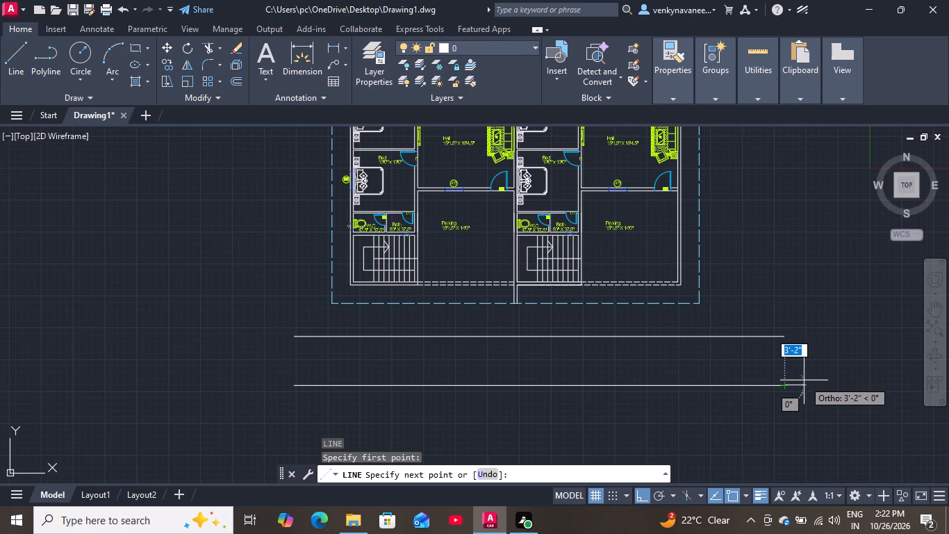
key("8")
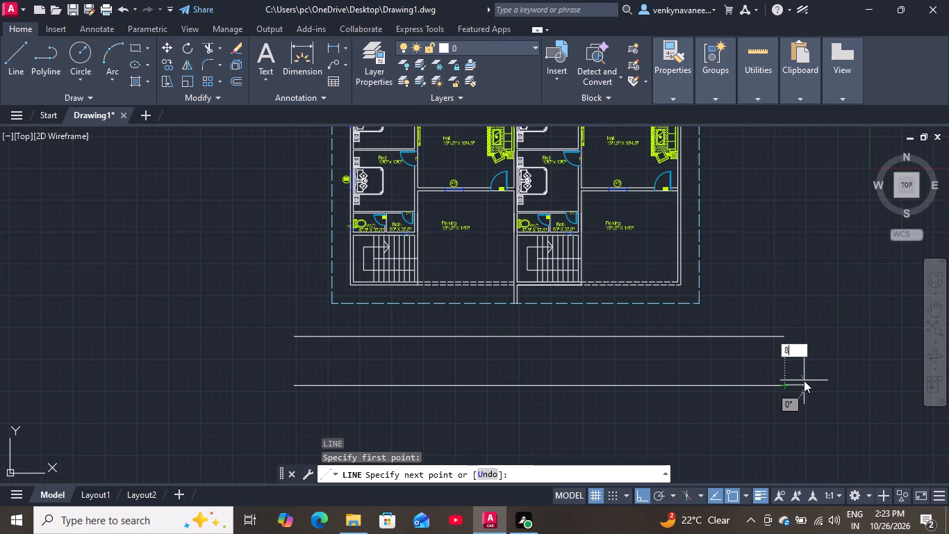
key("apostrophe")
key("Page_Down")
key("Return")
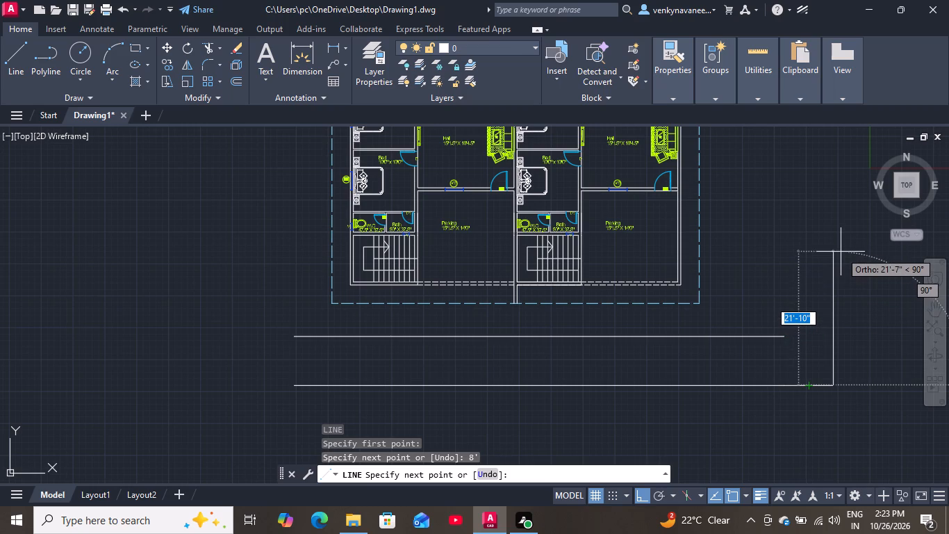
scroll(841, 248, "down", 2)
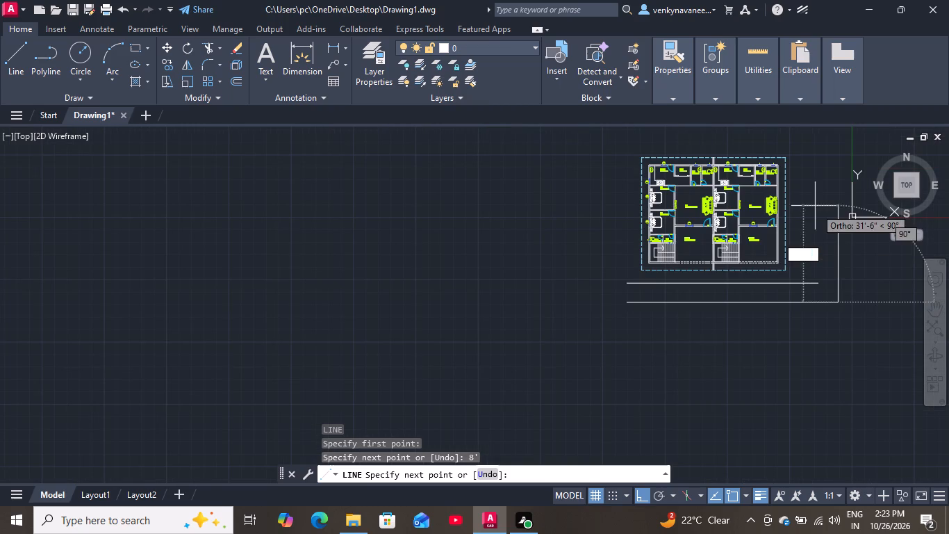
scroll(820, 165, "up", 1)
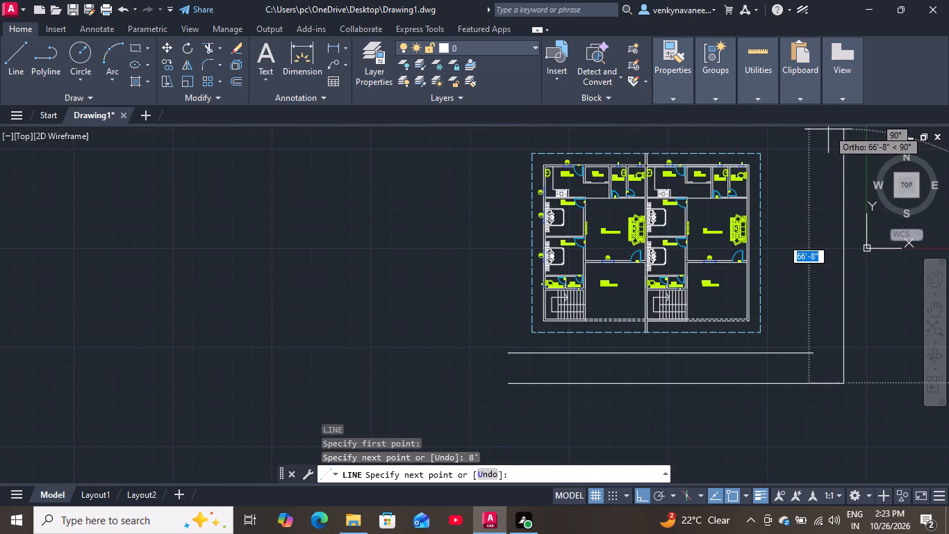
left_click(828, 129)
key("space")
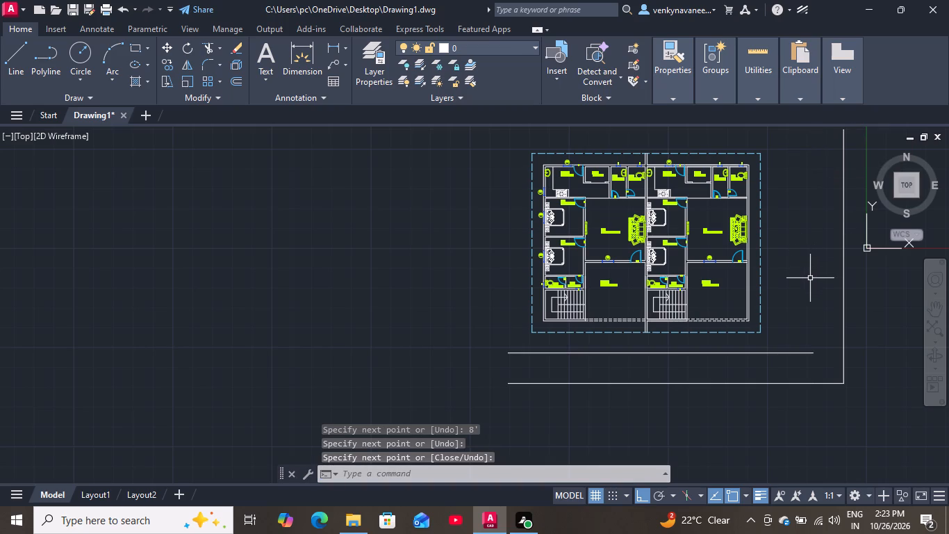
Draw a vertical line about 58'-8" up from the upper line's right end, level with the top of the outer vertical line.
key("space")
left_click(812, 352)
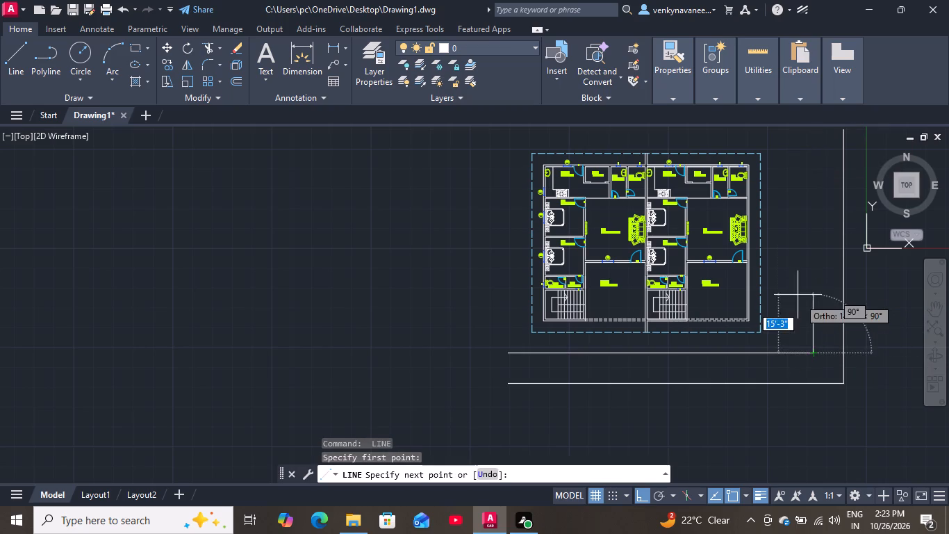
scroll(790, 238, "down", 2)
scroll(787, 187, "up", 2)
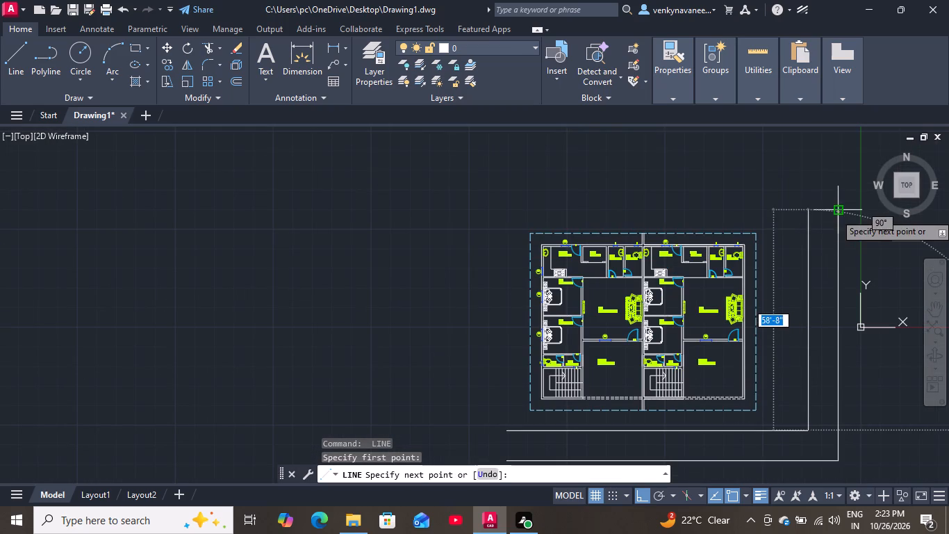
left_click(805, 213)
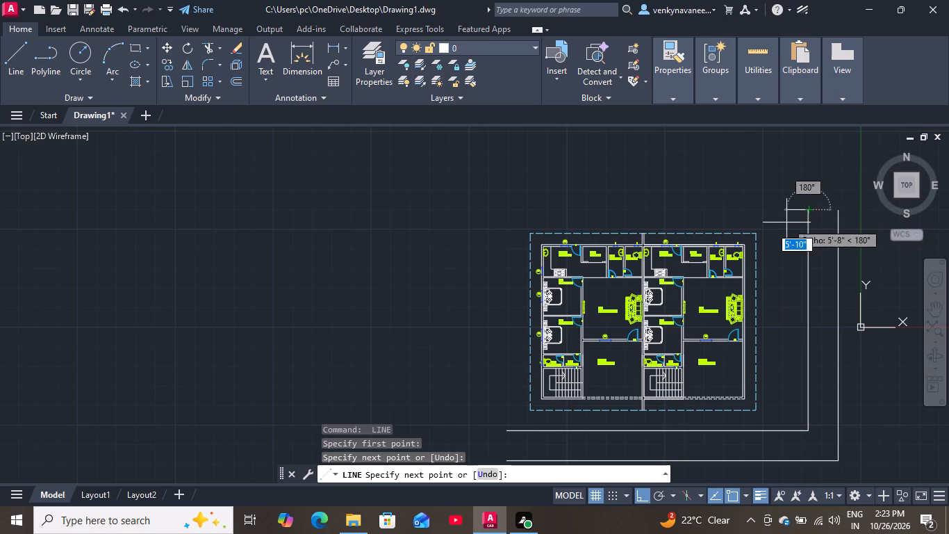
key("space")
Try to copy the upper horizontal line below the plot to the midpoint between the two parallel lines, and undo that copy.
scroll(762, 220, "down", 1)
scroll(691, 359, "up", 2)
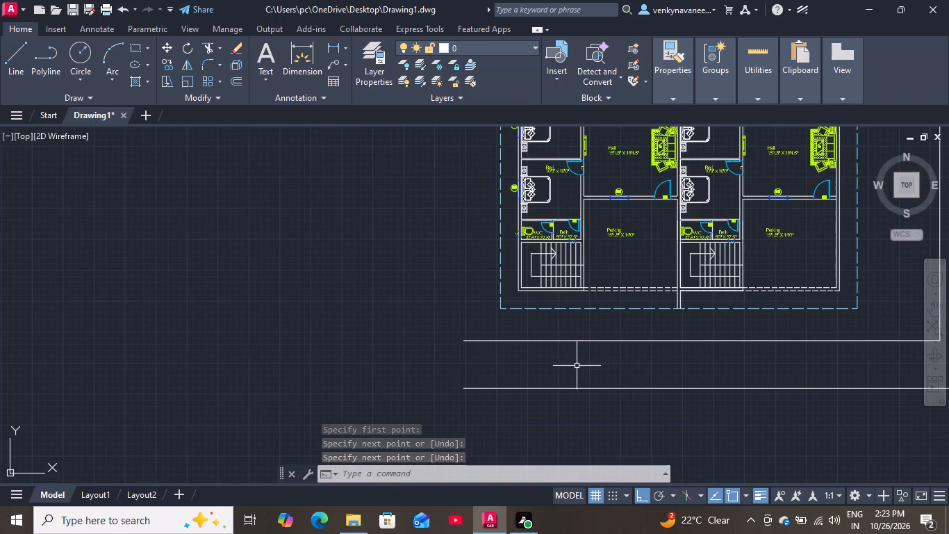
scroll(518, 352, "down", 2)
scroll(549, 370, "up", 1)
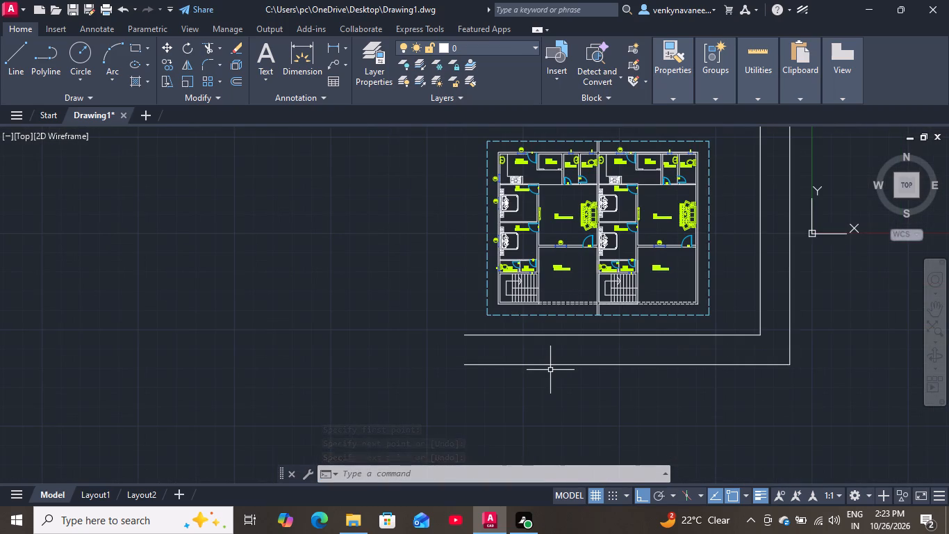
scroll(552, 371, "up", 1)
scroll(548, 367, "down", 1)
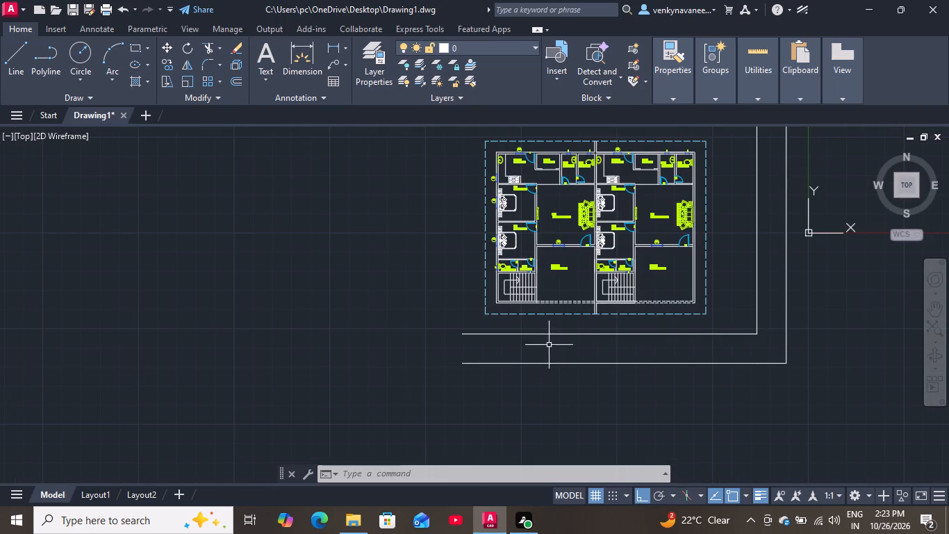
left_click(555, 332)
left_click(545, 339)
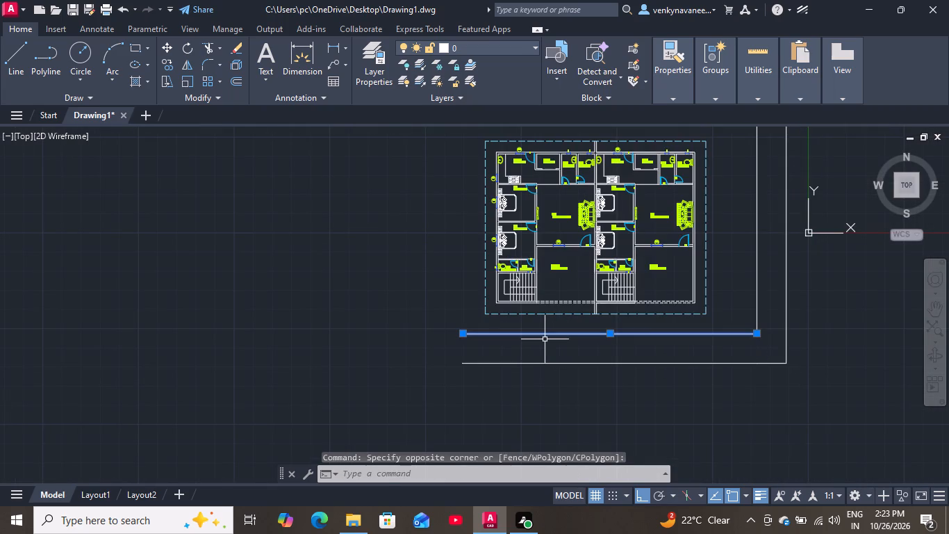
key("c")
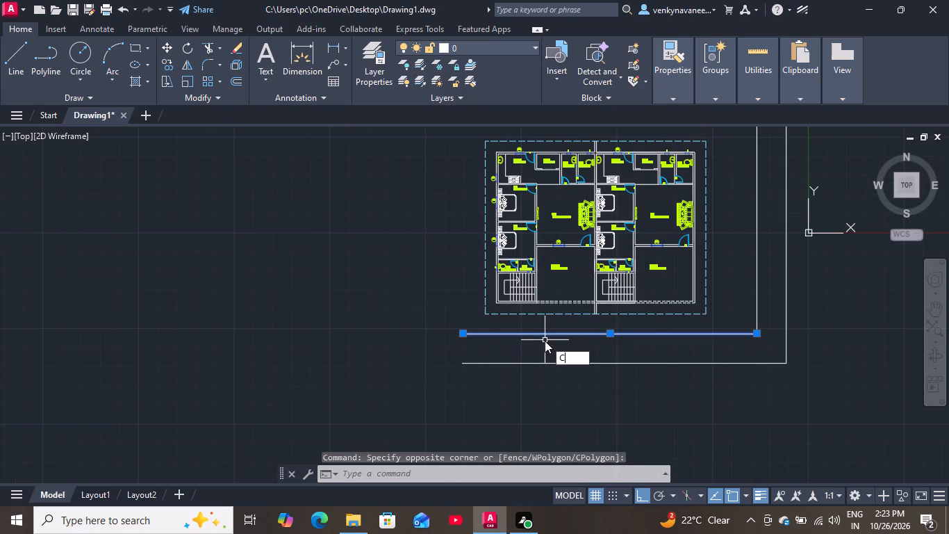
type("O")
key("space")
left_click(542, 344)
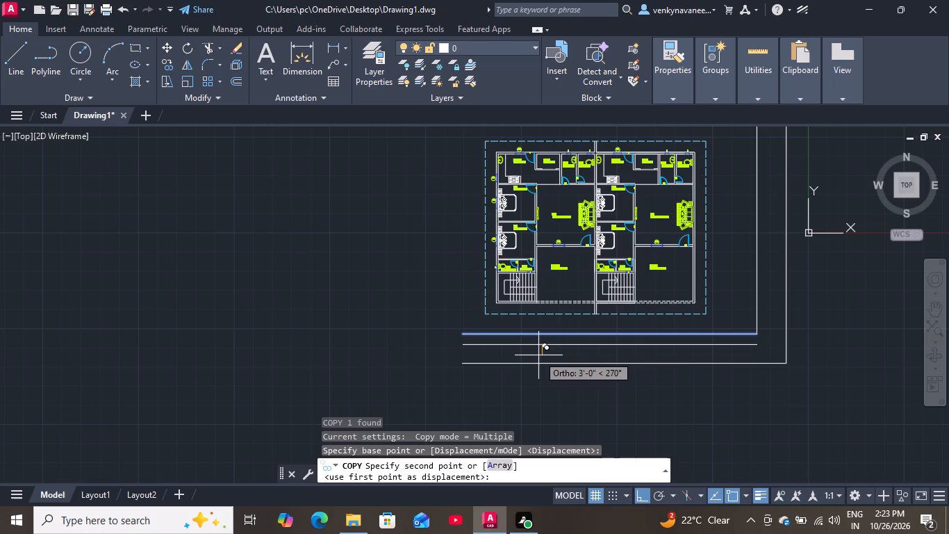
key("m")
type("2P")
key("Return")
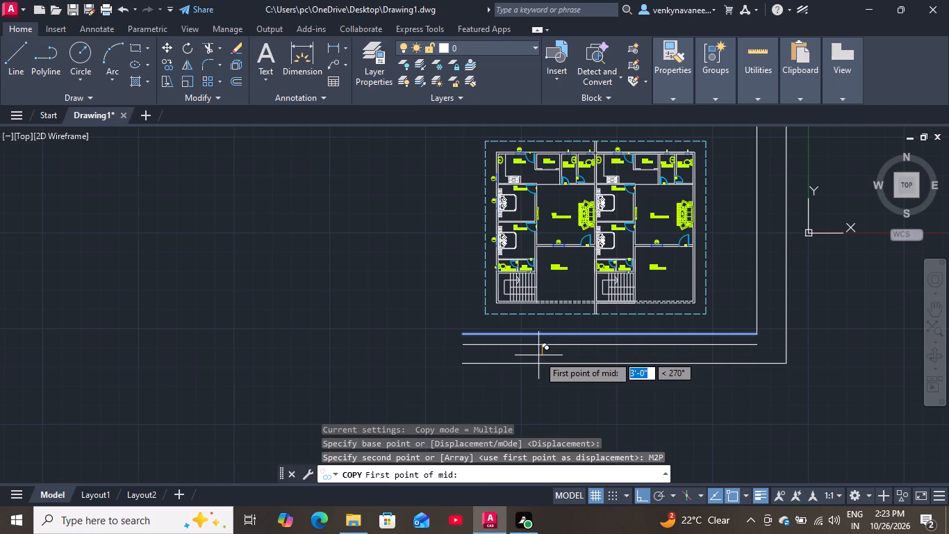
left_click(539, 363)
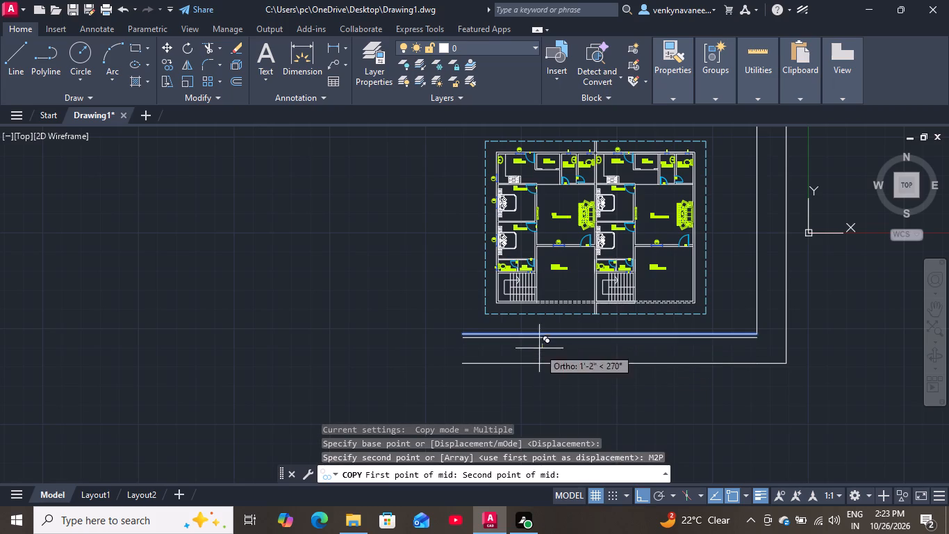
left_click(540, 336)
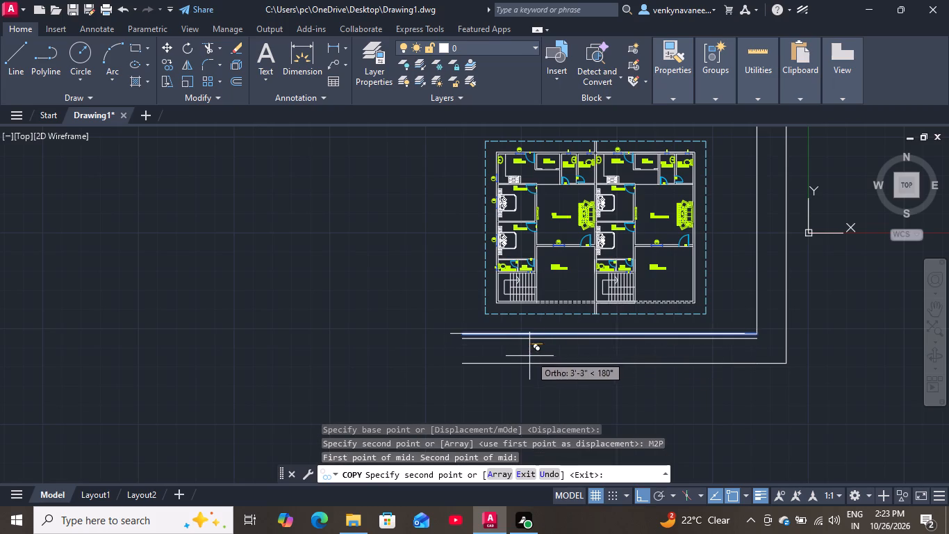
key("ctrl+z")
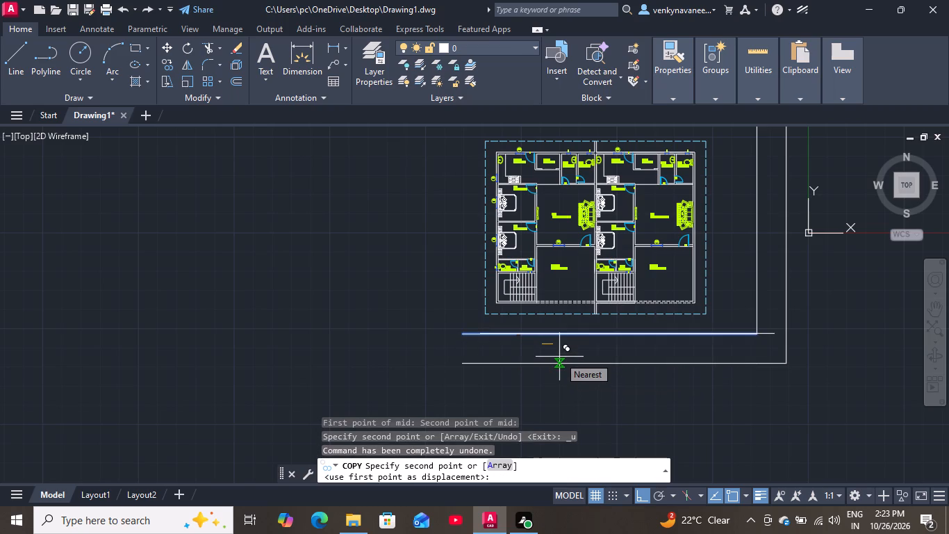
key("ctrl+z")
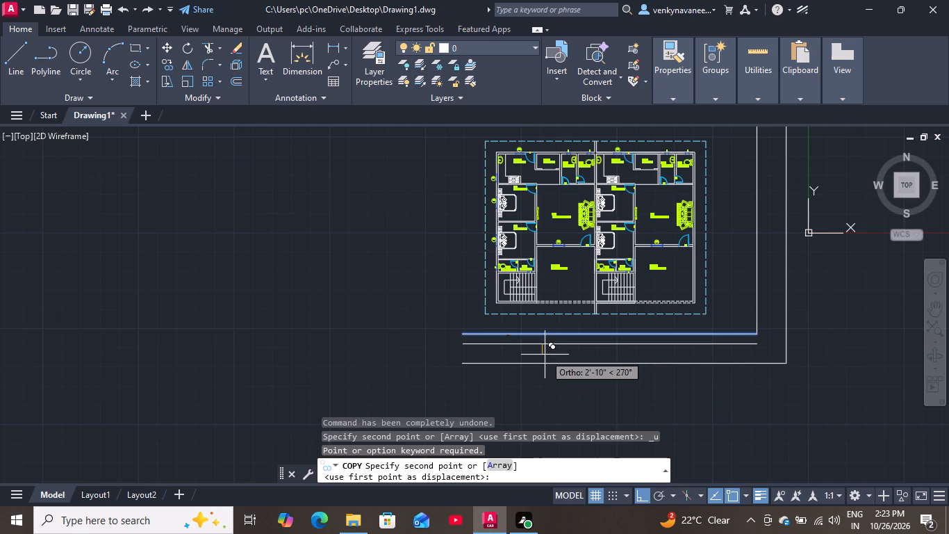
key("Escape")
Offset the upper horizontal line below the plot 4' downward as the centre line of the horizontal pair.
left_click(543, 334)
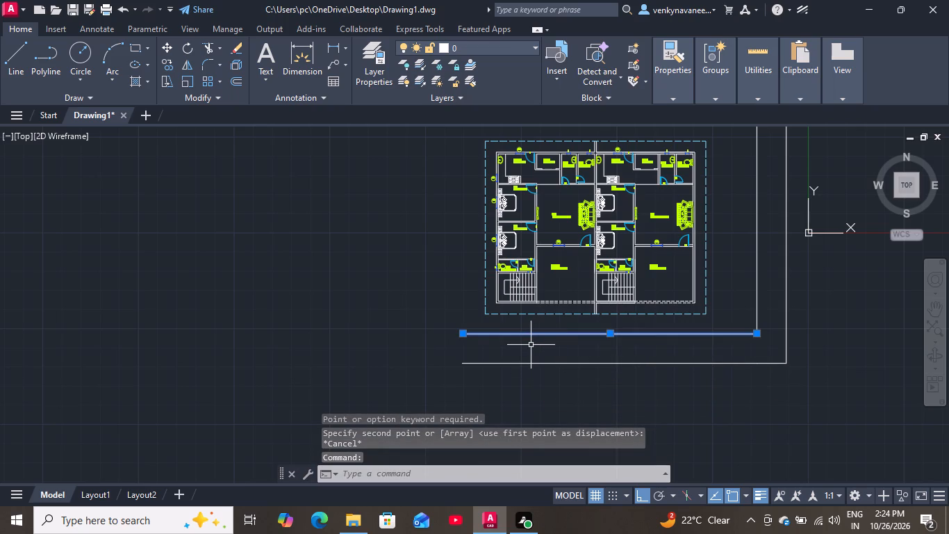
key("o")
key("space")
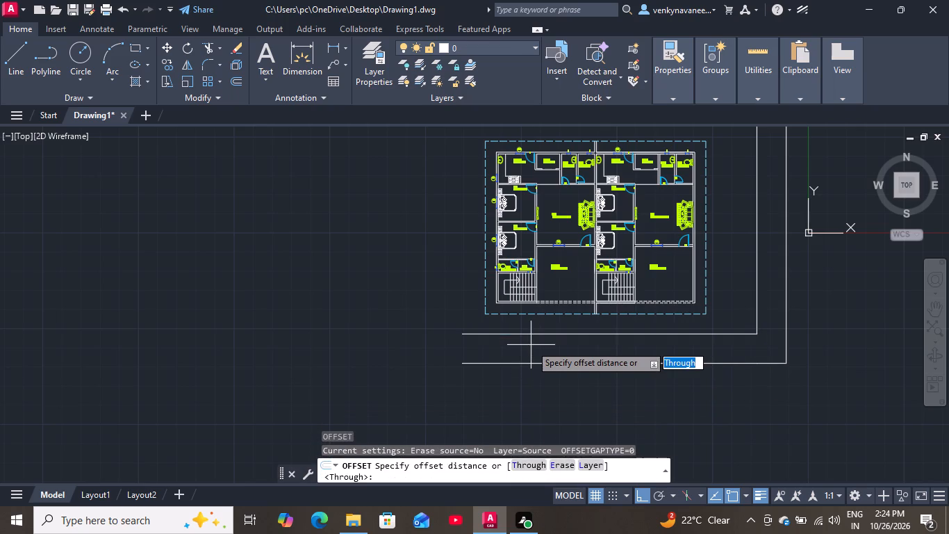
left_click(466, 337)
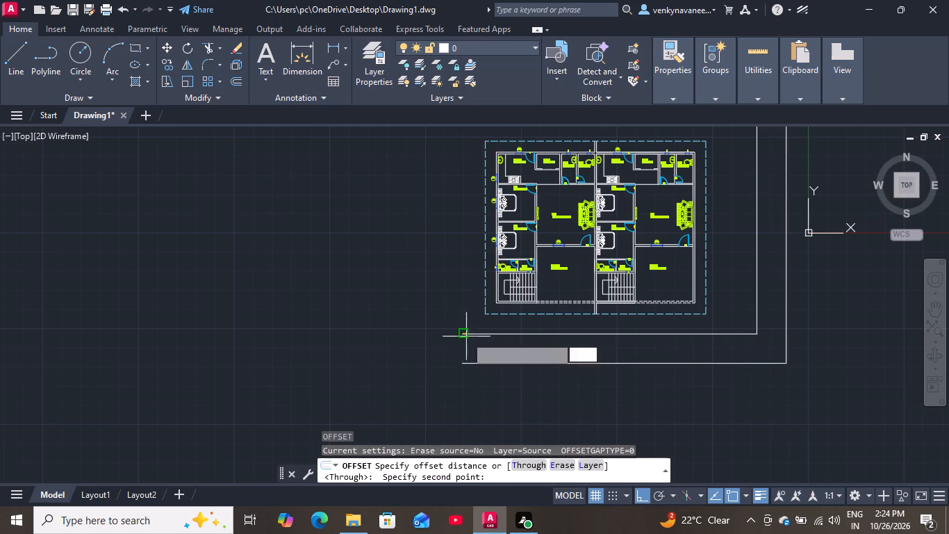
key("space")
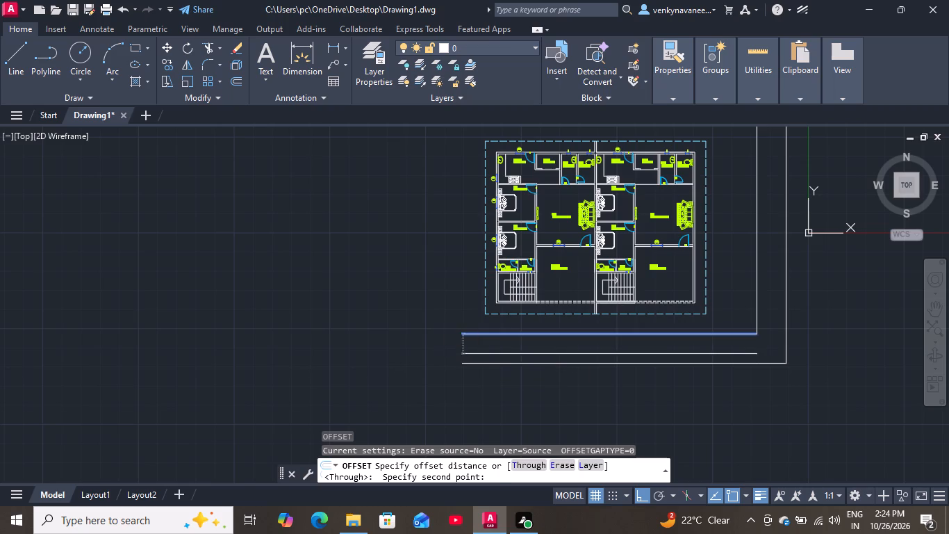
type("4'")
key("Return")
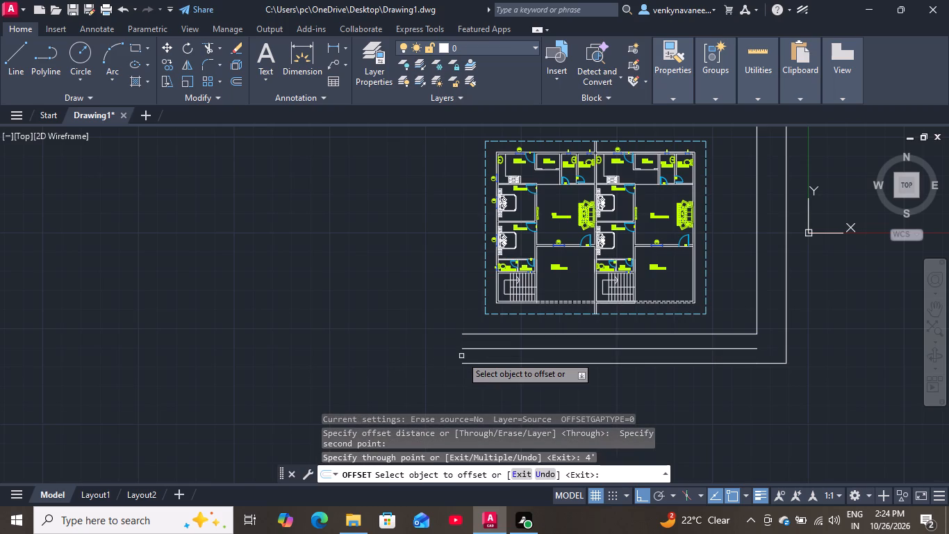
Offset the inner vertical line beside the plot 4' outward as the centre line of the vertical pair.
left_click(757, 316)
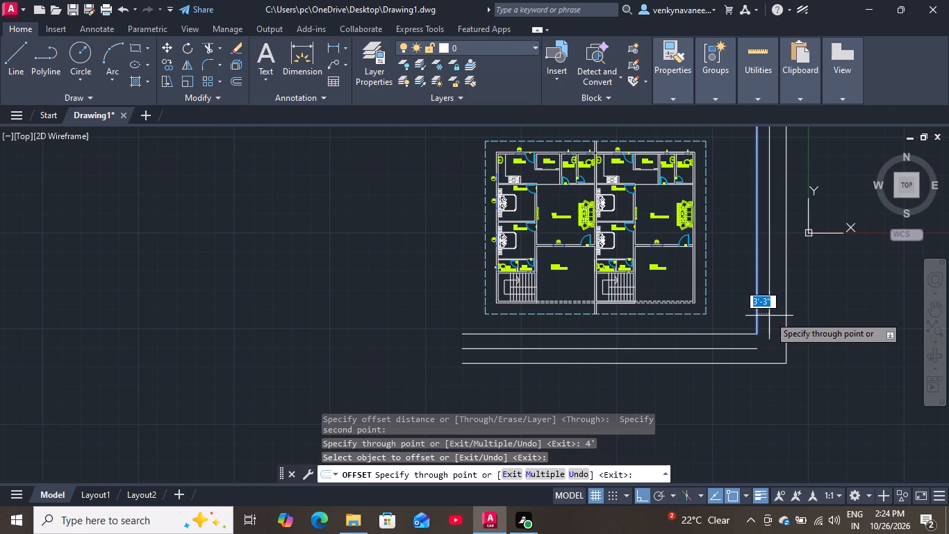
key("4")
key("shift+quotedbl")
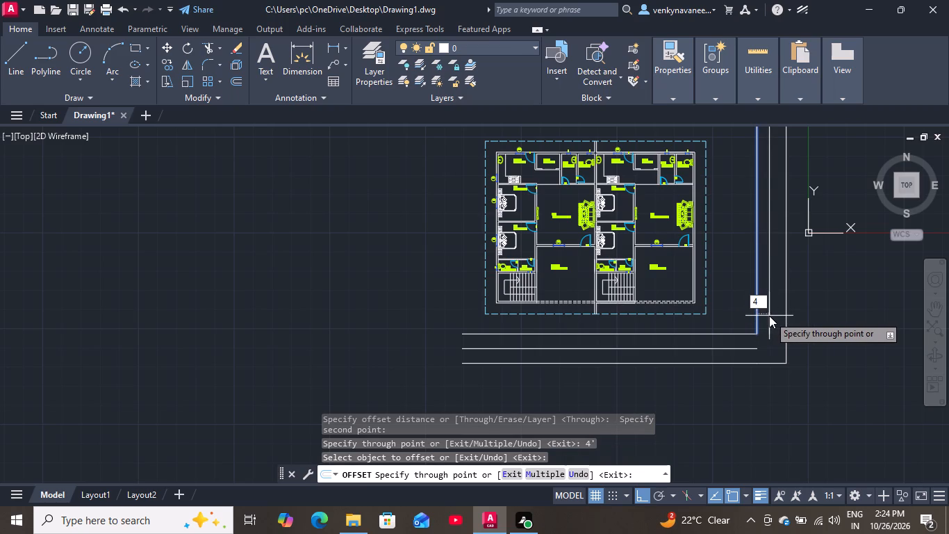
key("BackSpace")
key("apostrophe")
key("Return")
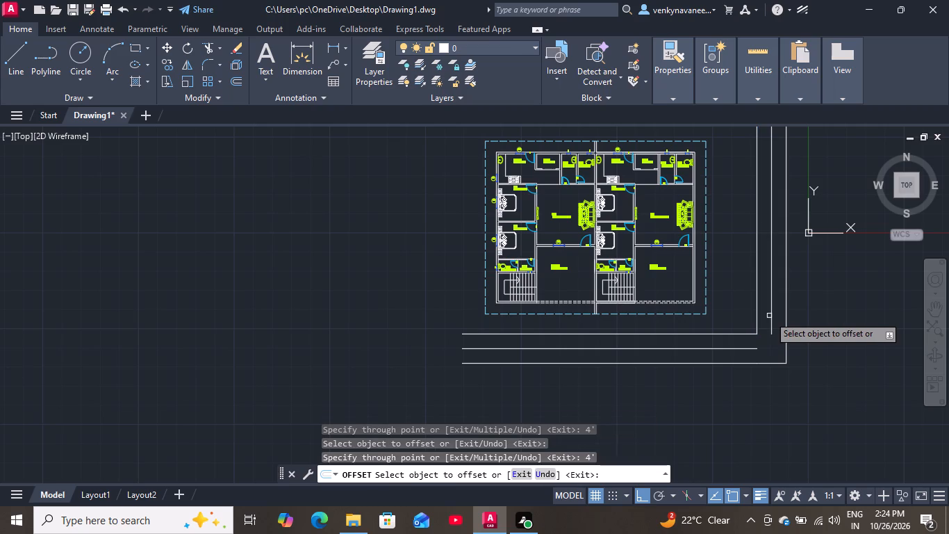
key("space")
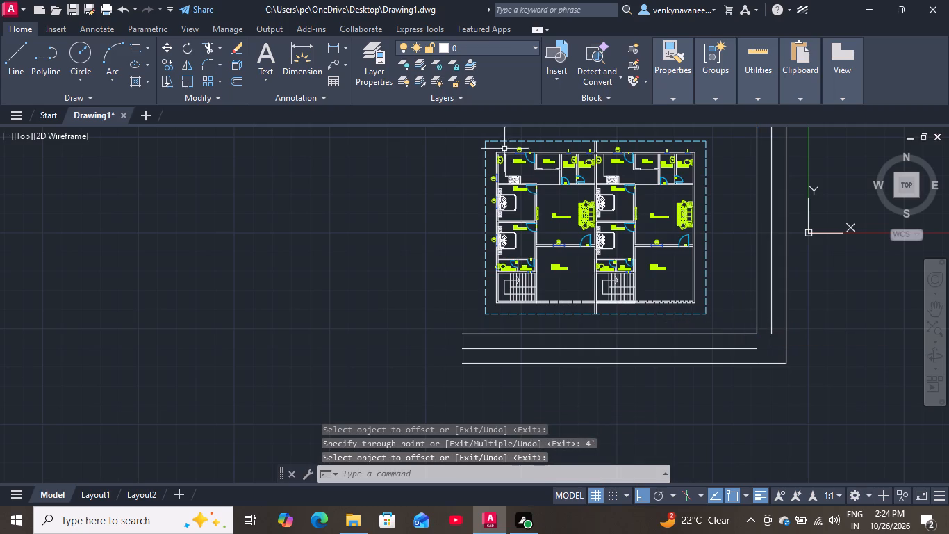
Change the linetype of both the horizontal and vertical centre lines from continuous to the dash-dot AC... linetype.
scroll(561, 357, "up", 2)
scroll(560, 355, "down", 1)
left_click(562, 343)
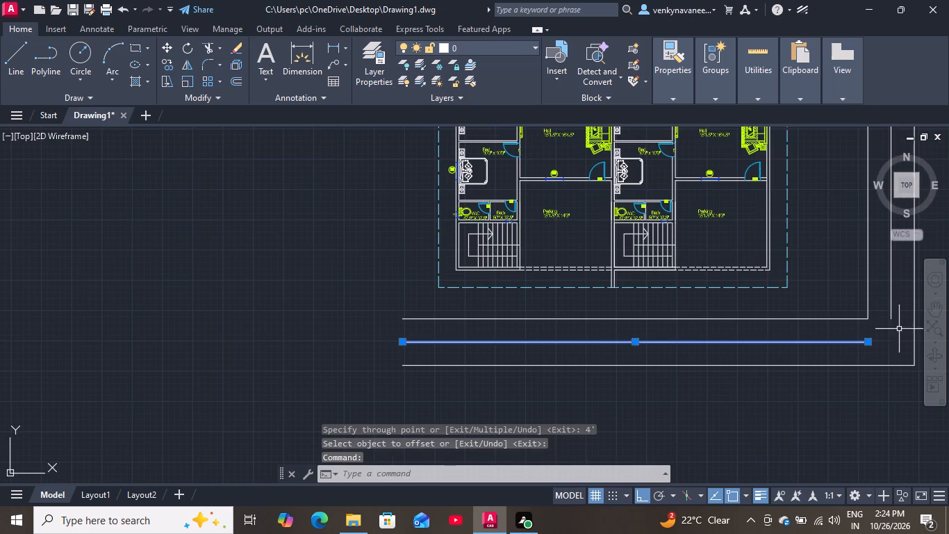
left_click(892, 311)
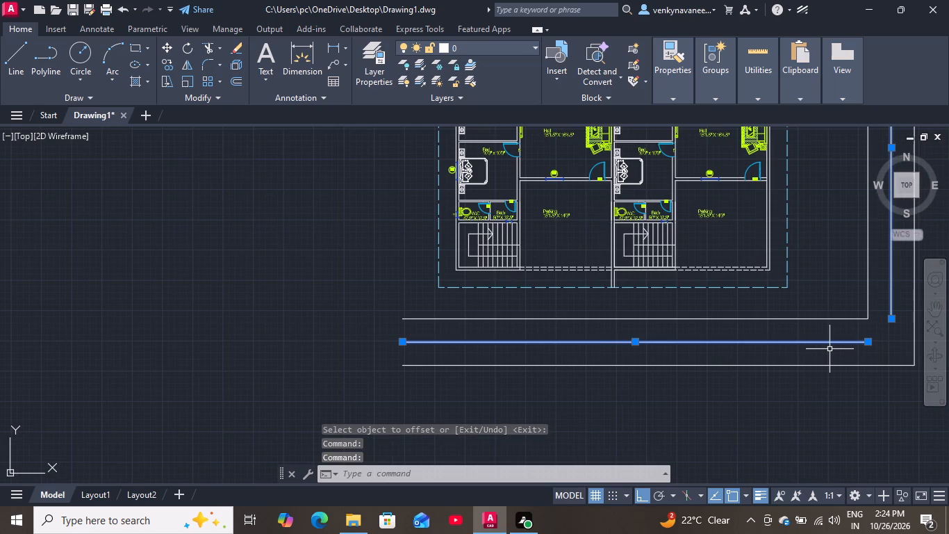
type("PR")
key("Return")
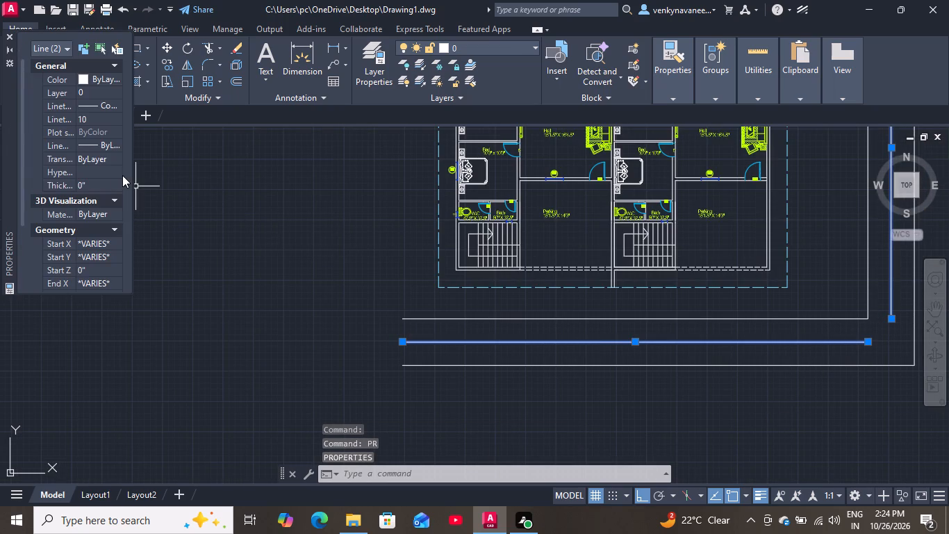
double_click(98, 118)
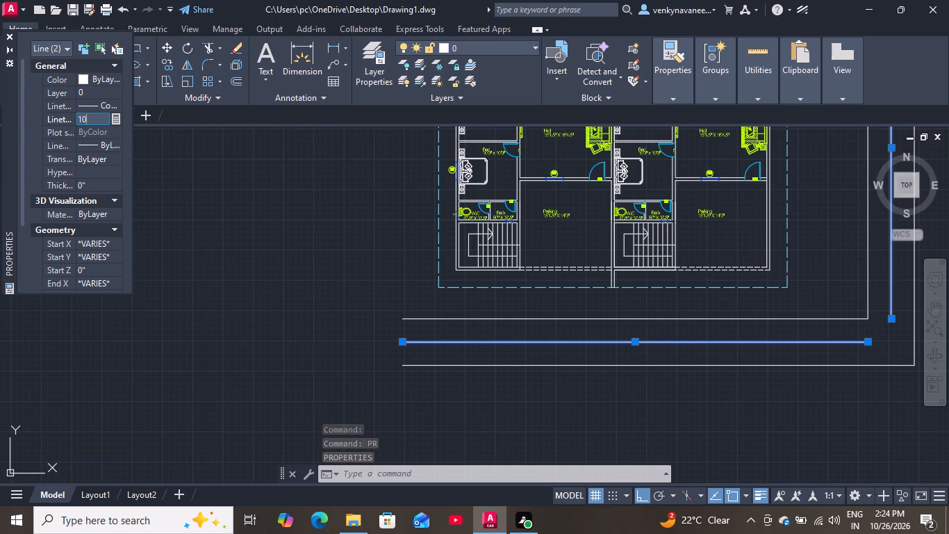
left_click(108, 108)
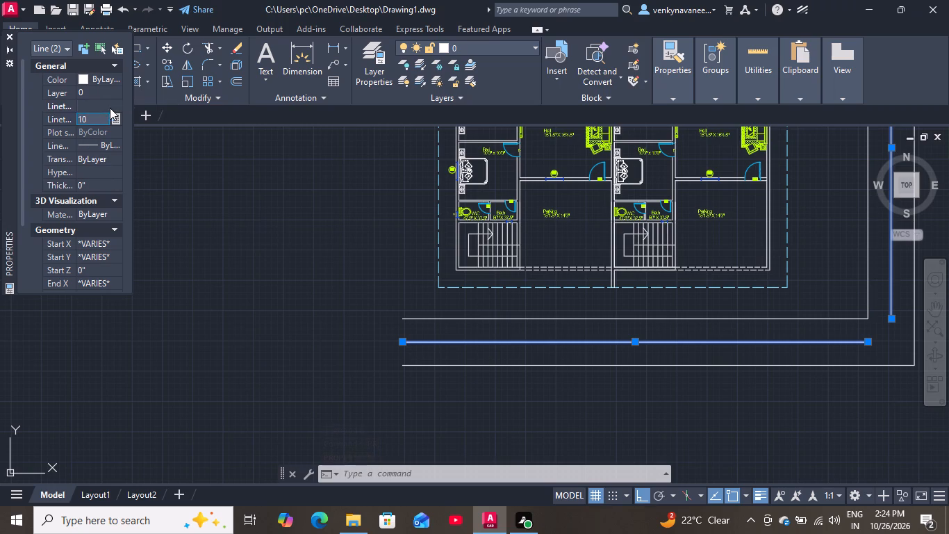
left_click(110, 108)
left_click(105, 143)
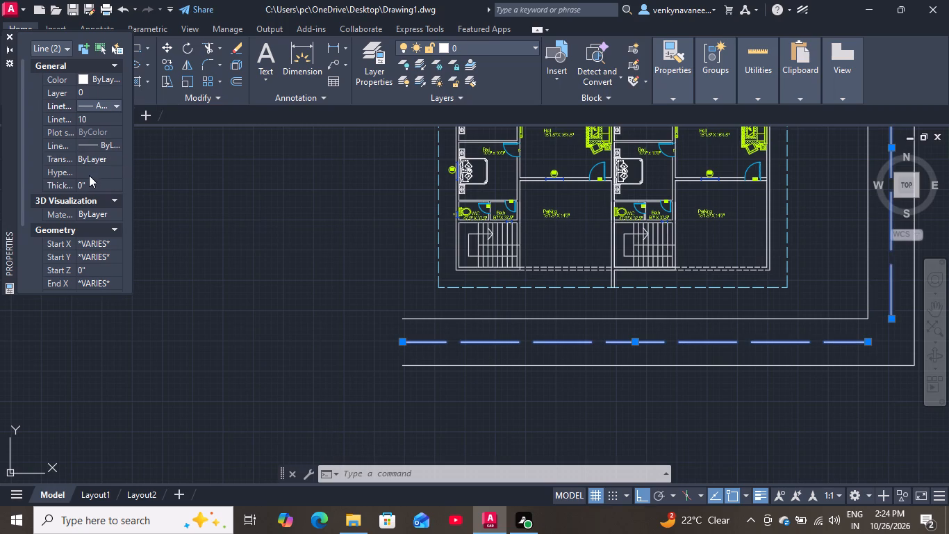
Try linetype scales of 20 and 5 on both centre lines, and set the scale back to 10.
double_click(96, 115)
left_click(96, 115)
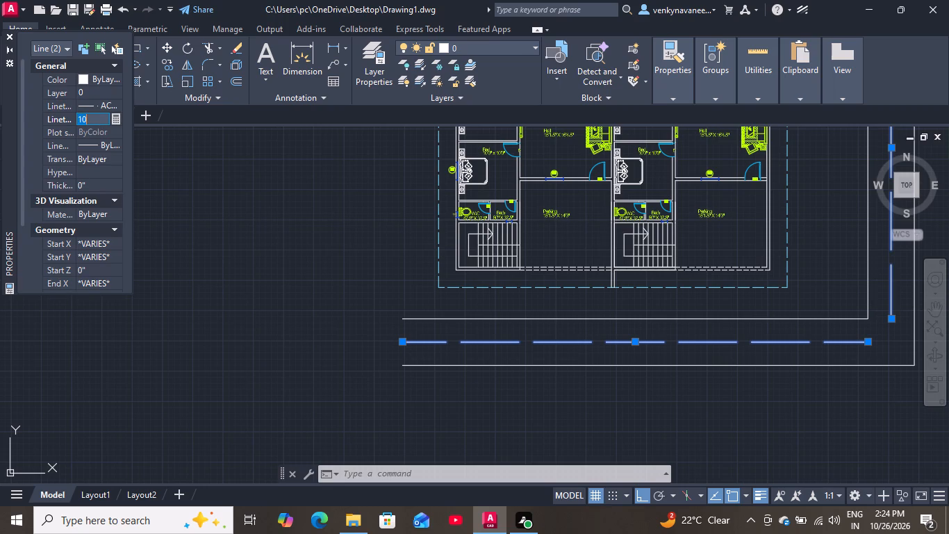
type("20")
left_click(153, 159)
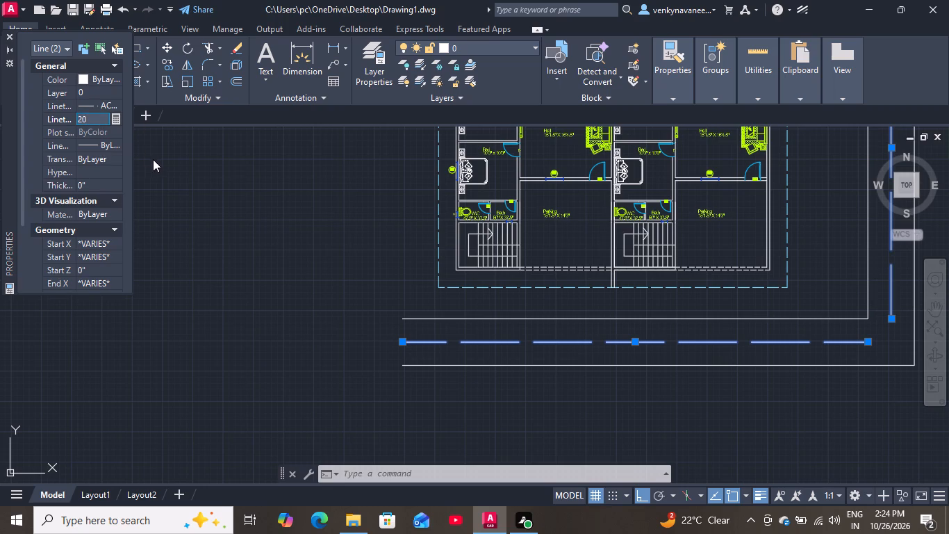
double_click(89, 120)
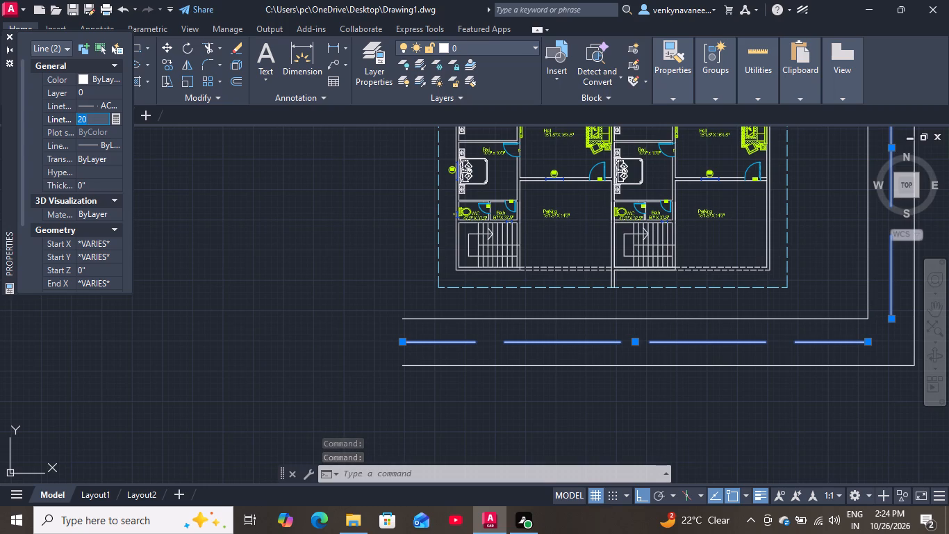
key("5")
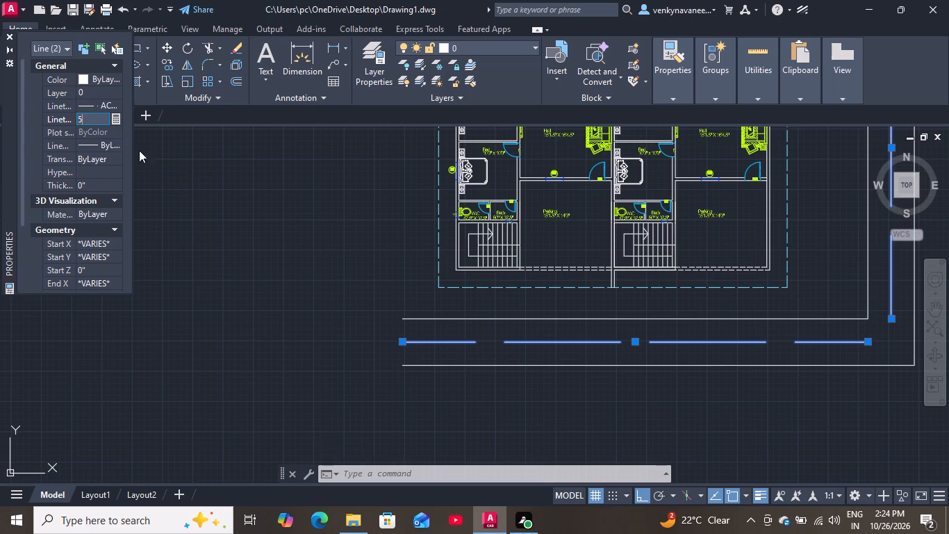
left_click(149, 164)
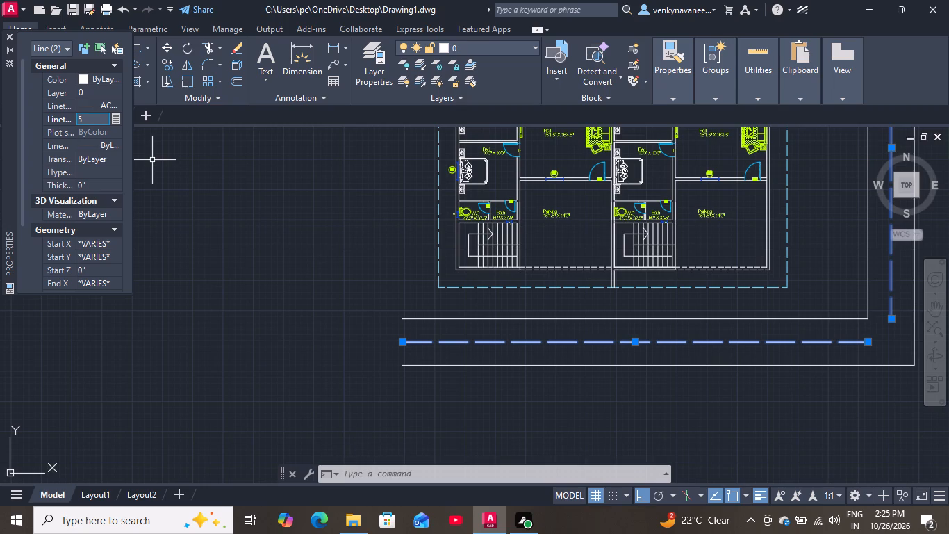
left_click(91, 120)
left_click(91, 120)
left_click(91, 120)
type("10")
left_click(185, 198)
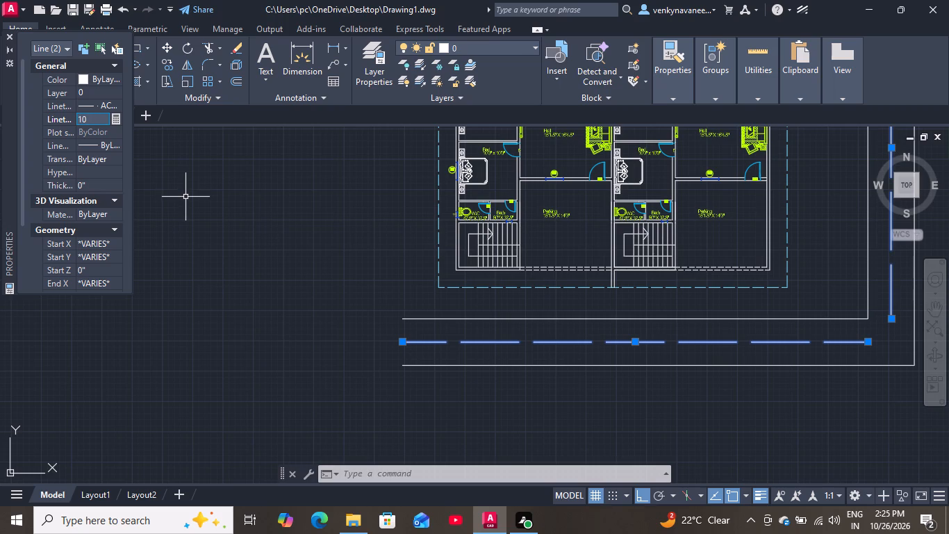
Load the ACAD_ISO03W100 ISO dash space linetype from acad.lin into the drawing.
left_click(8, 35)
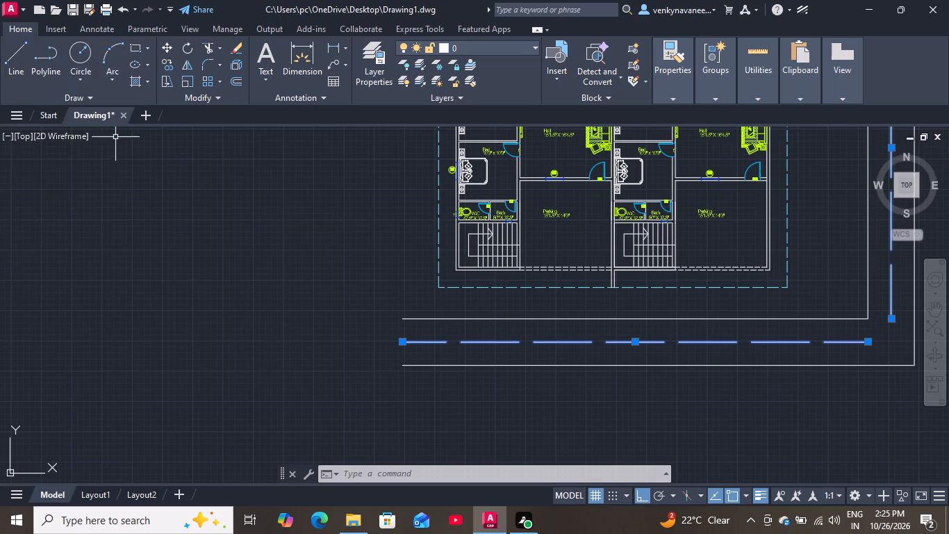
scroll(105, 157, "down", 2)
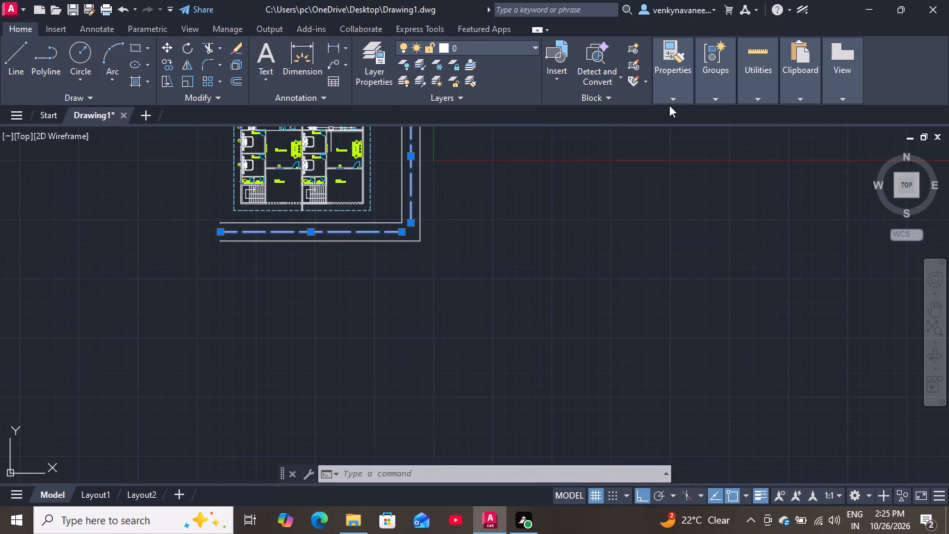
left_click(672, 99)
left_click(818, 147)
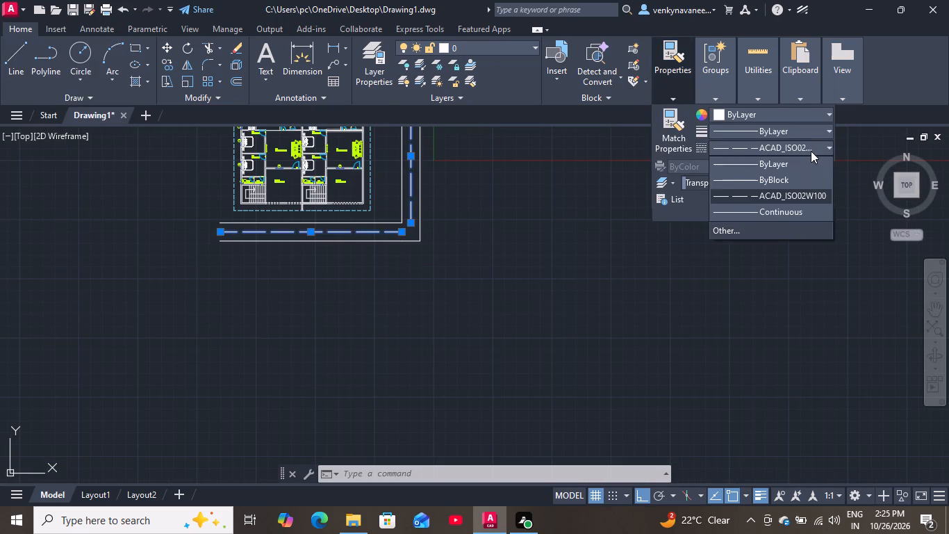
left_click(741, 227)
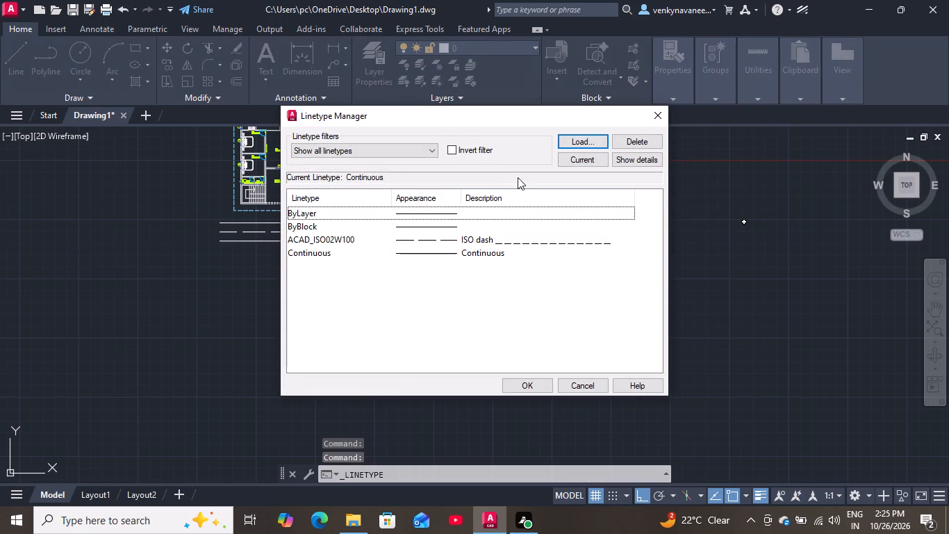
left_click(571, 143)
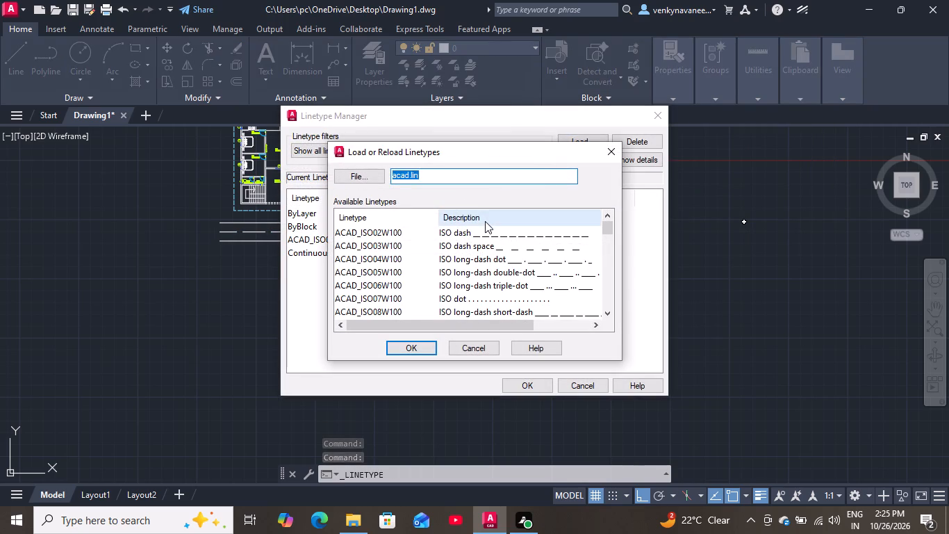
scroll(486, 225, "down", 1)
scroll(495, 248, "up", 1)
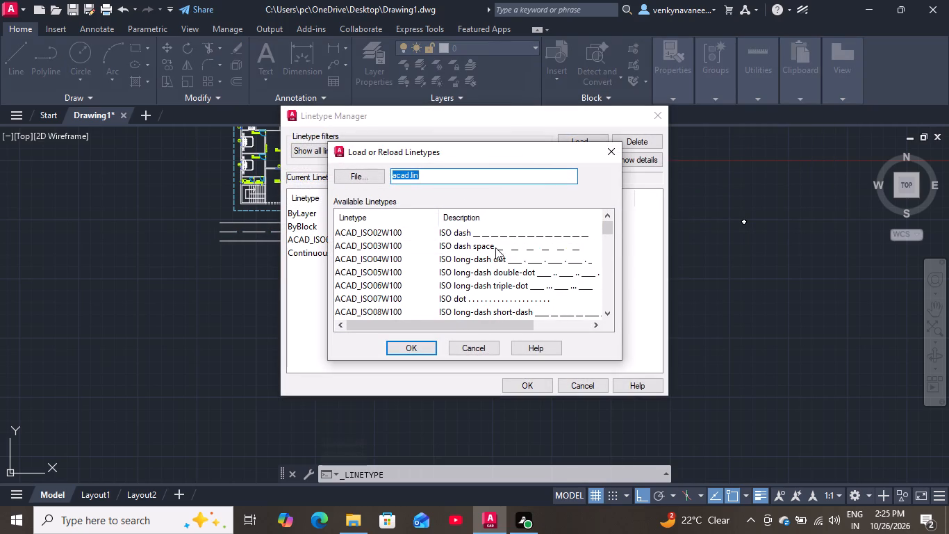
left_click(496, 249)
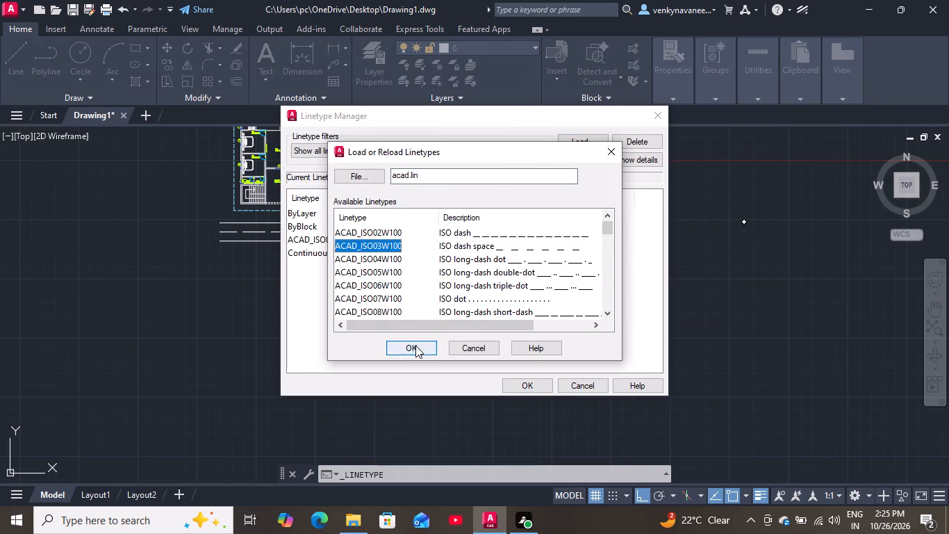
left_click(415, 346)
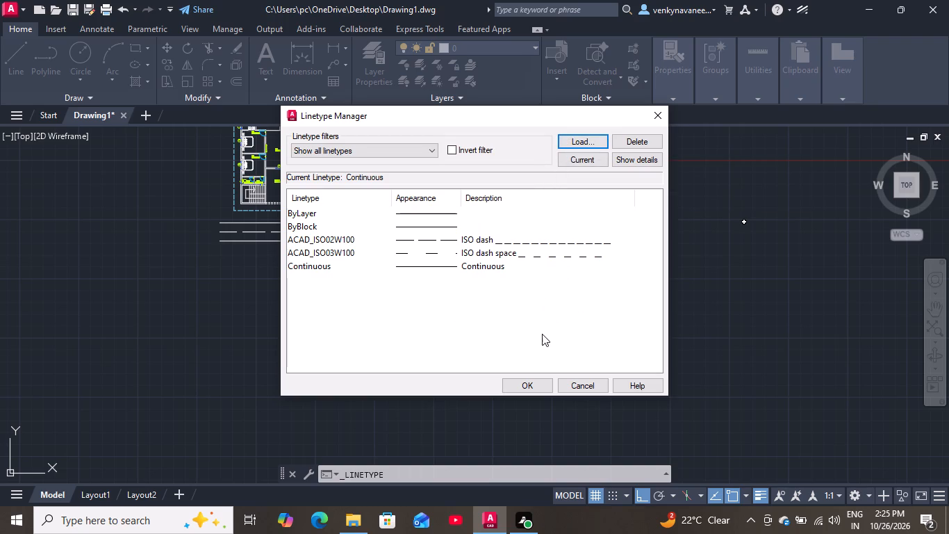
left_click(529, 385)
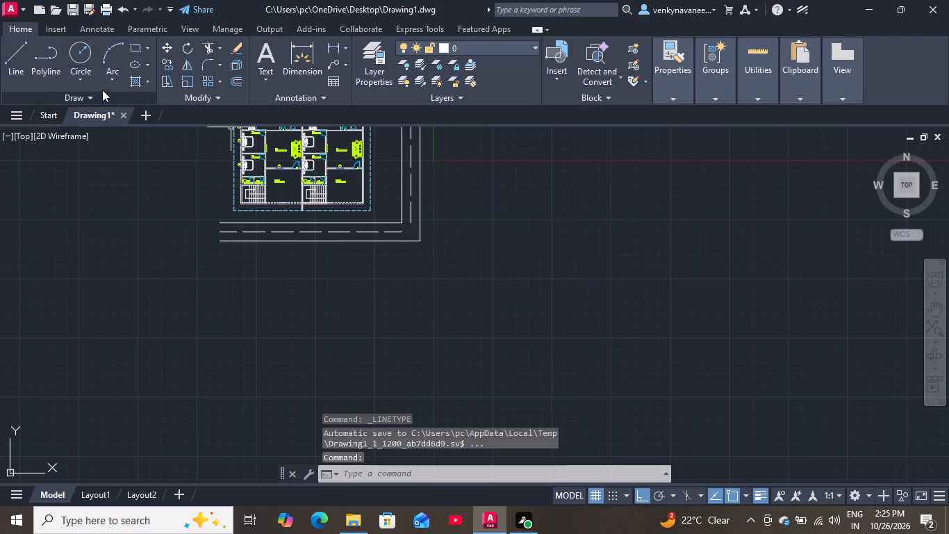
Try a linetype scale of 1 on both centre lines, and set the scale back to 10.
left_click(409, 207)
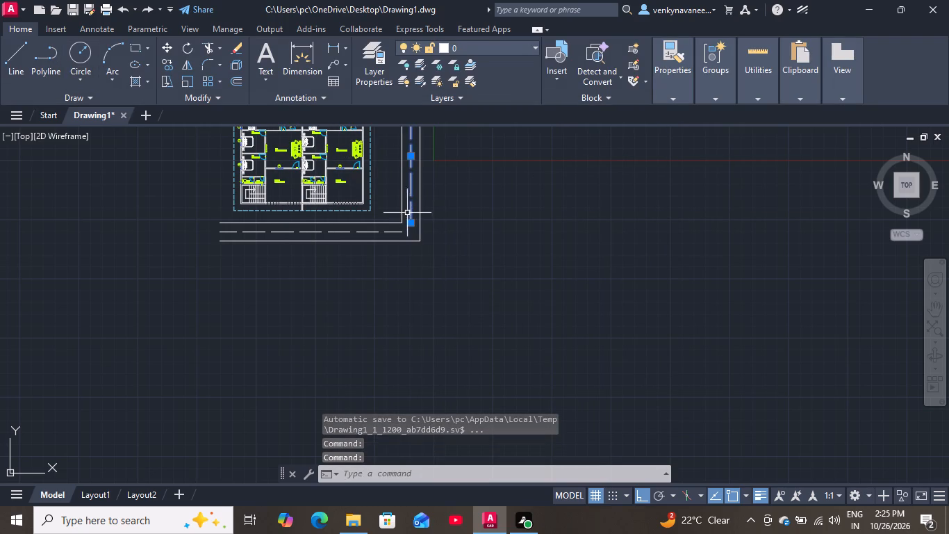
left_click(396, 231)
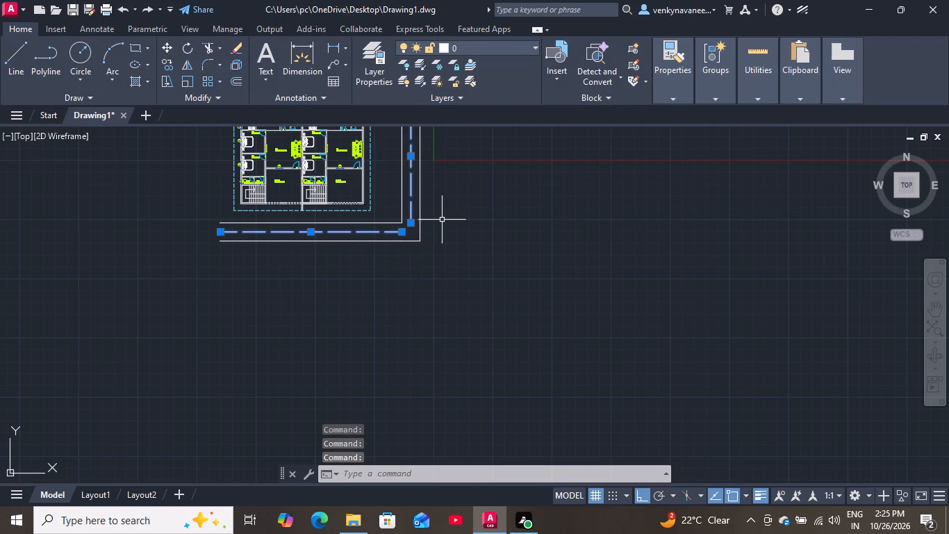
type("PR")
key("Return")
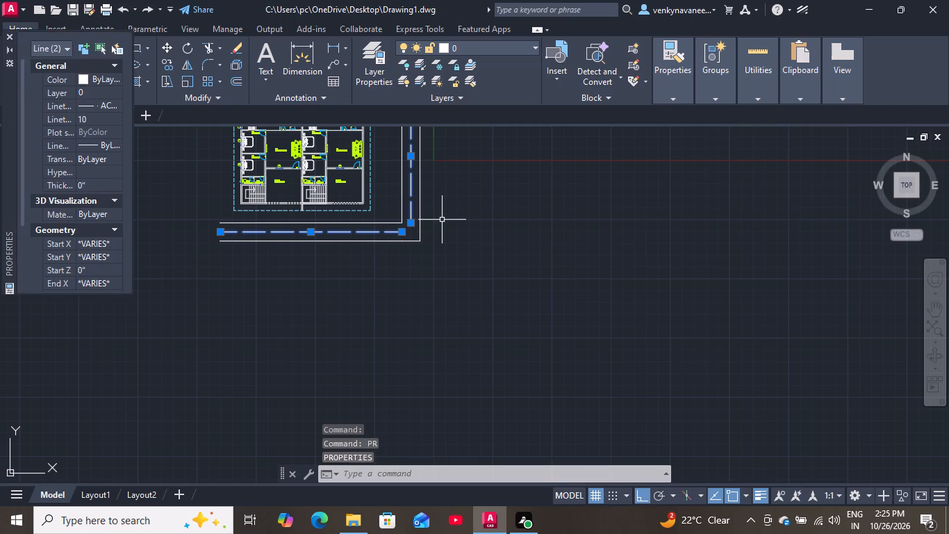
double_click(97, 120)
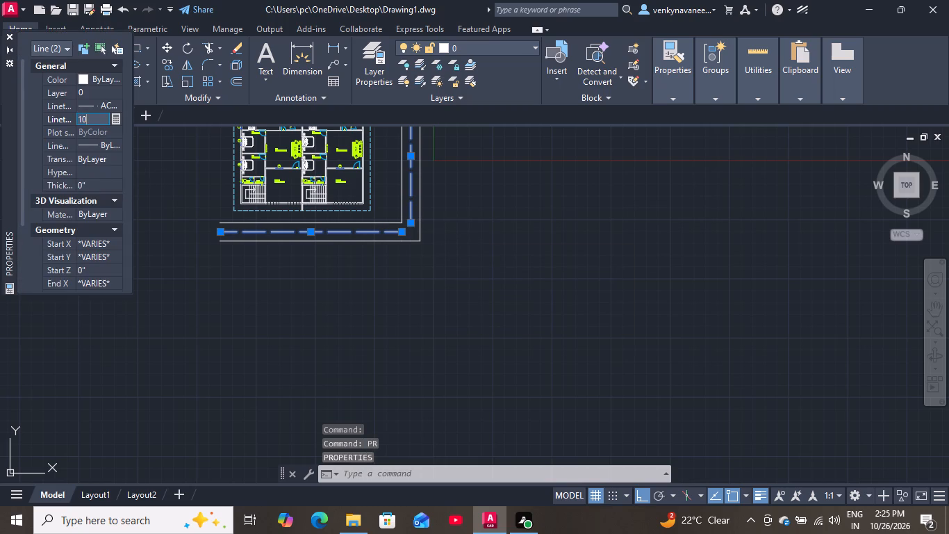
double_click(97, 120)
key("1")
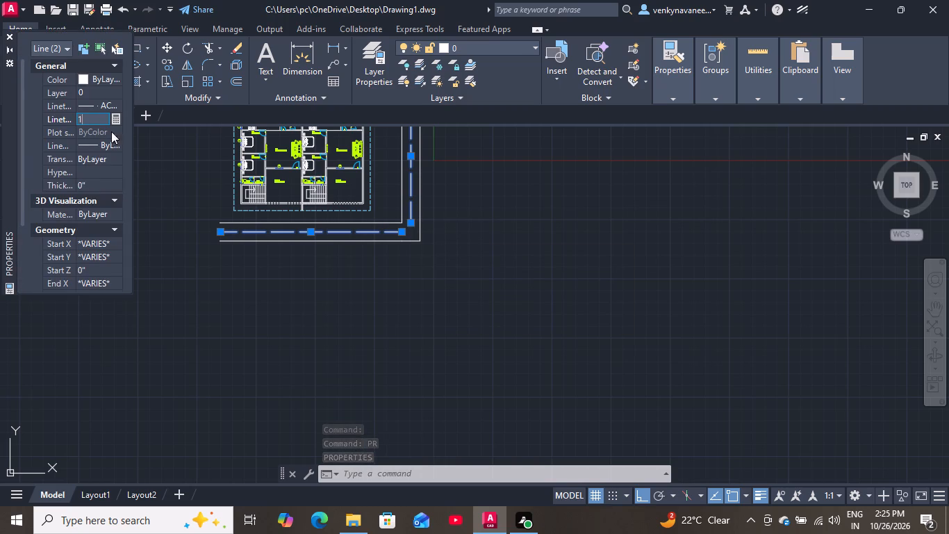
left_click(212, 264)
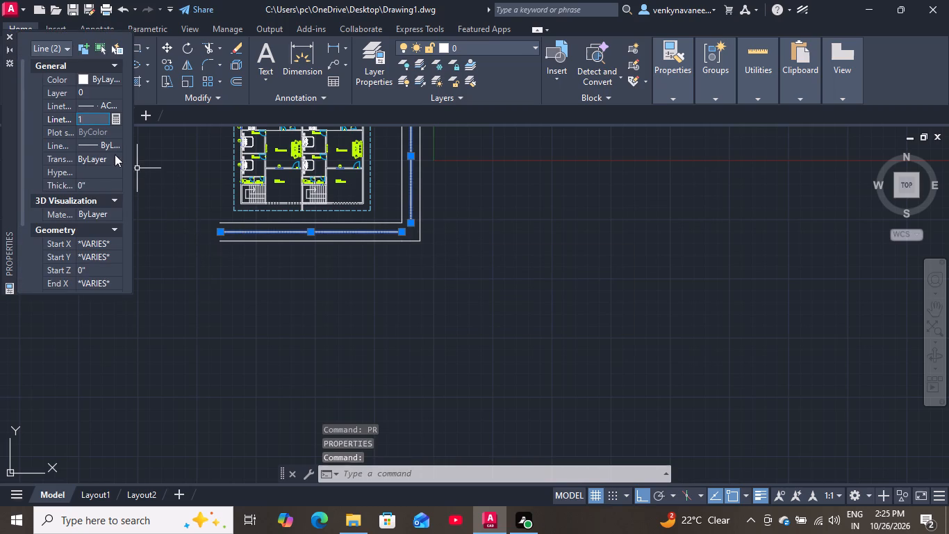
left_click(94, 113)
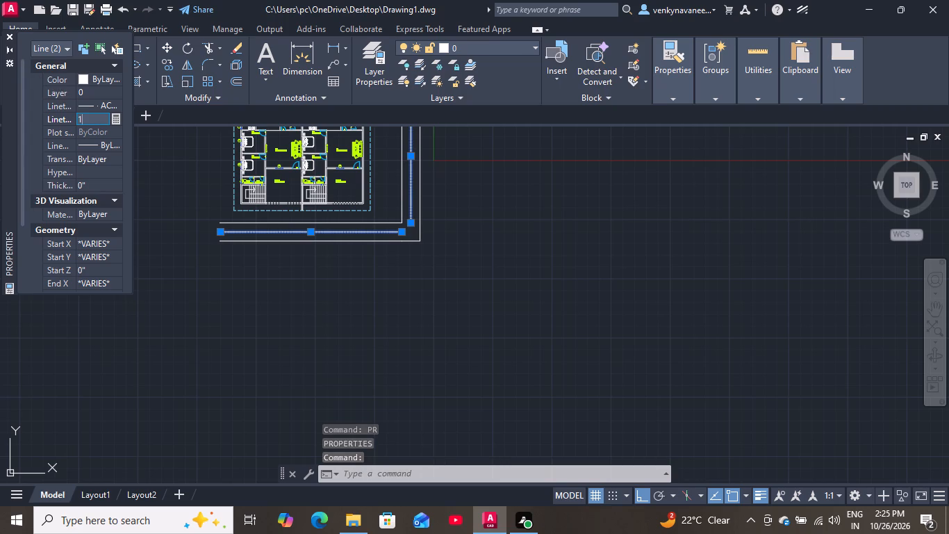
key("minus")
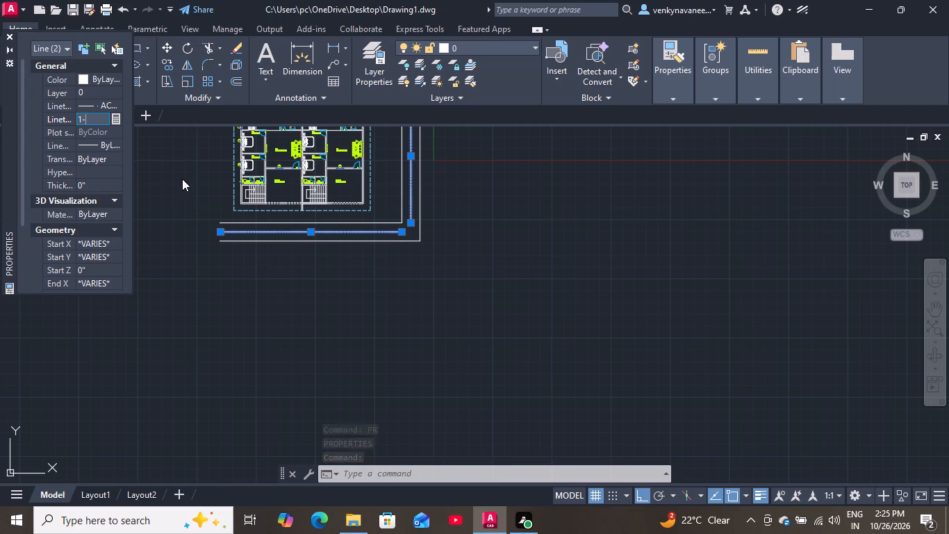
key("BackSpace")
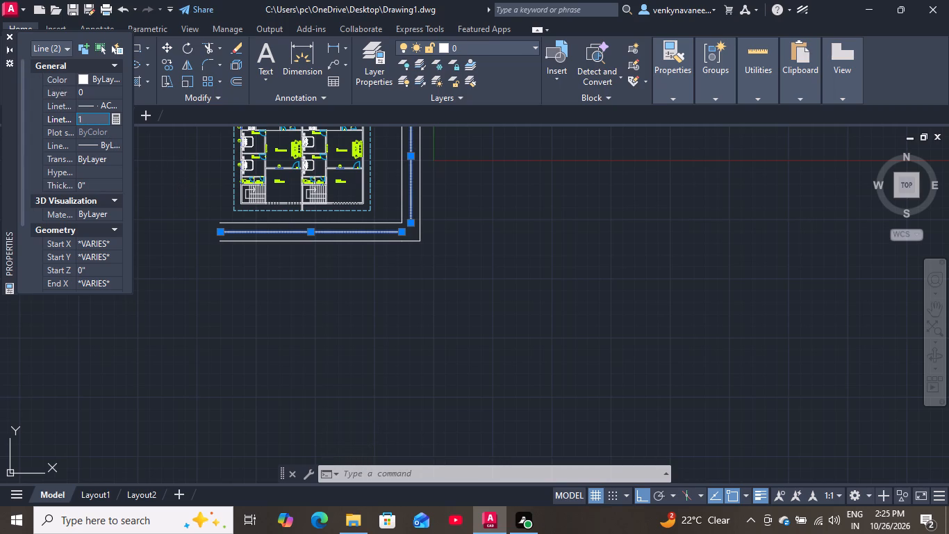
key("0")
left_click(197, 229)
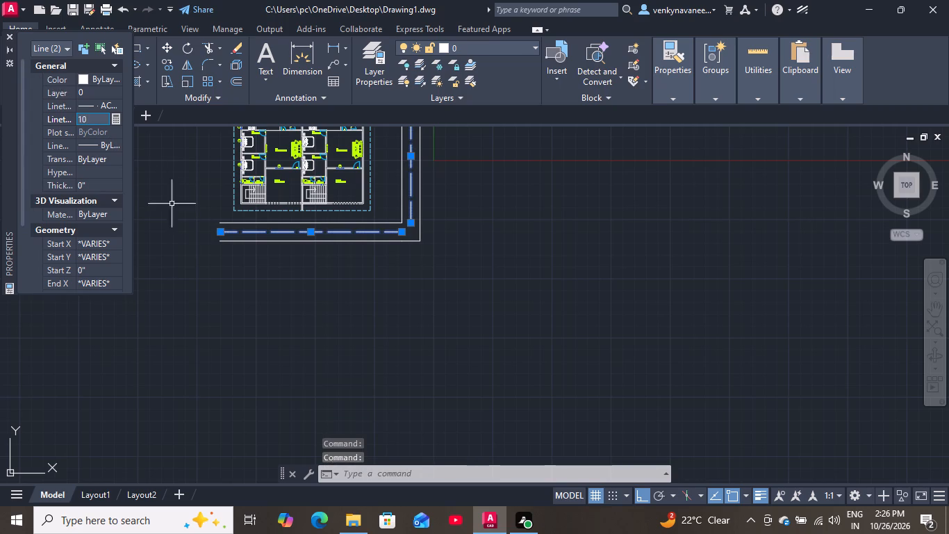
Change the linetype of the horizontal and vertical centre lines to ACAD_ISO03W100 dash space.
left_click(94, 122)
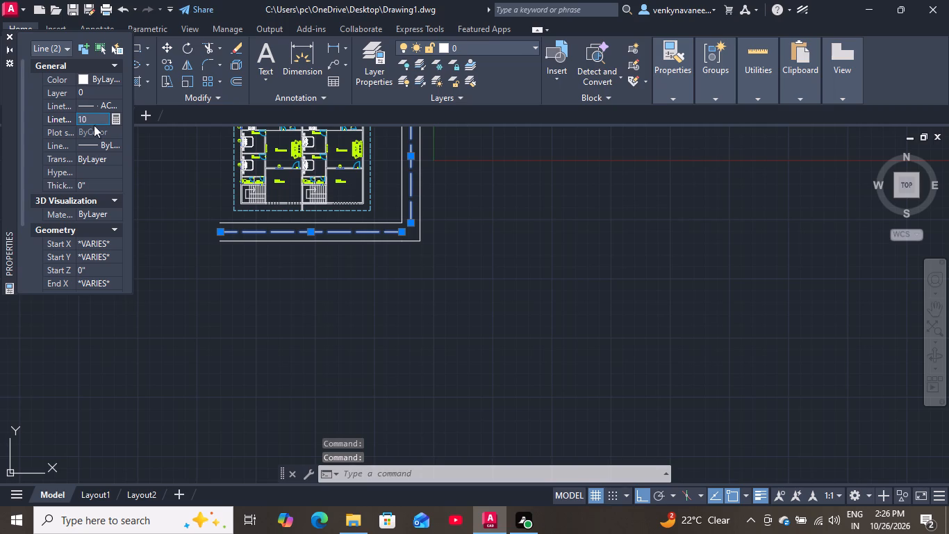
left_click(107, 110)
left_click(110, 109)
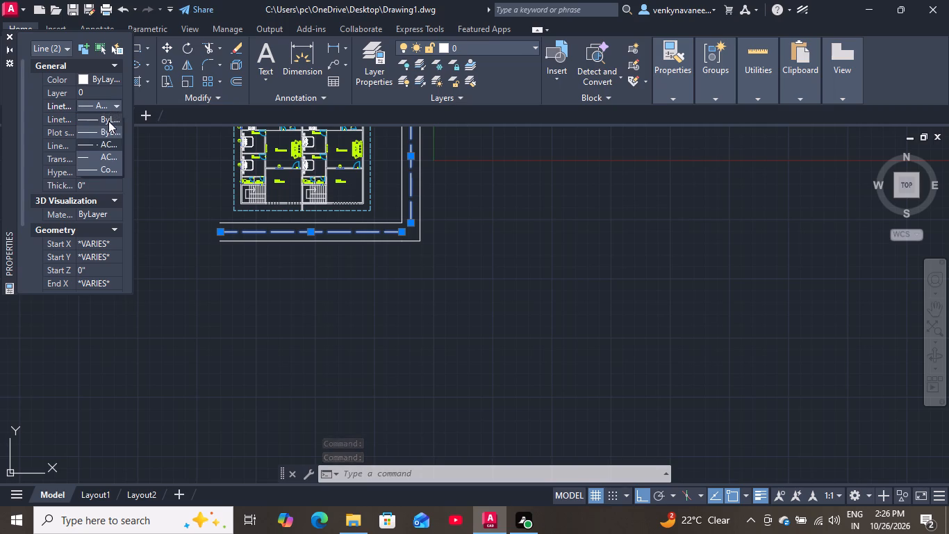
left_click(99, 153)
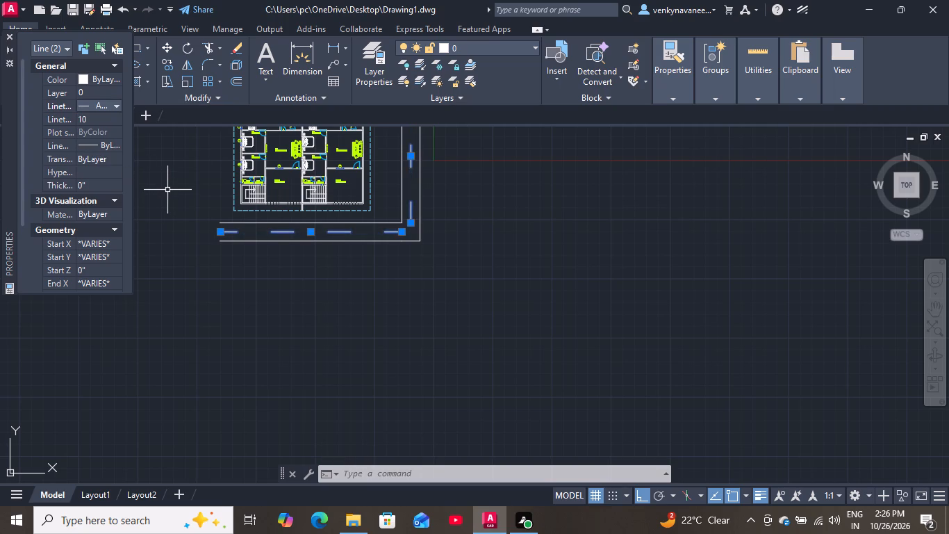
key("Escape")
Copy the left unit's Parking label into the first and second gaps of the horizontal centre line below the plot.
scroll(245, 225, "down", 1)
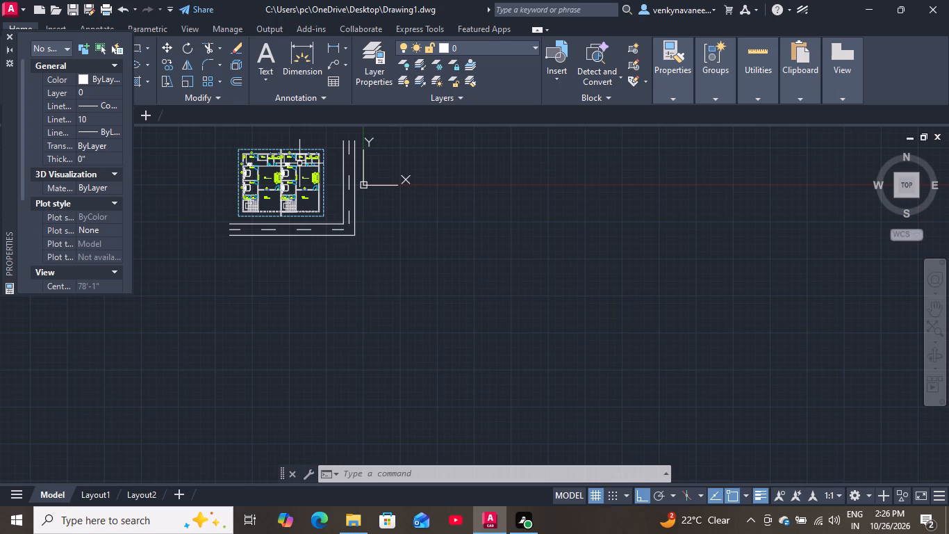
scroll(293, 225, "up", 1)
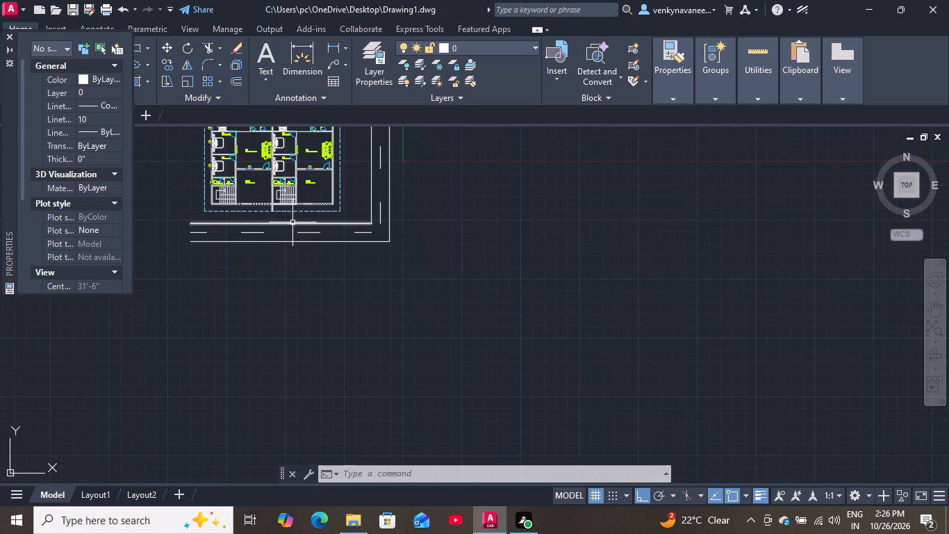
scroll(247, 175, "up", 4)
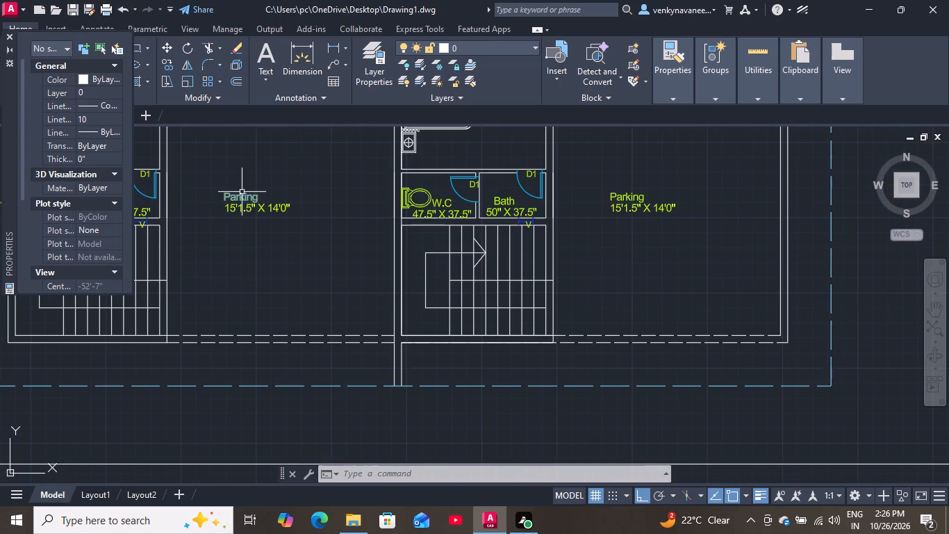
left_click(240, 193)
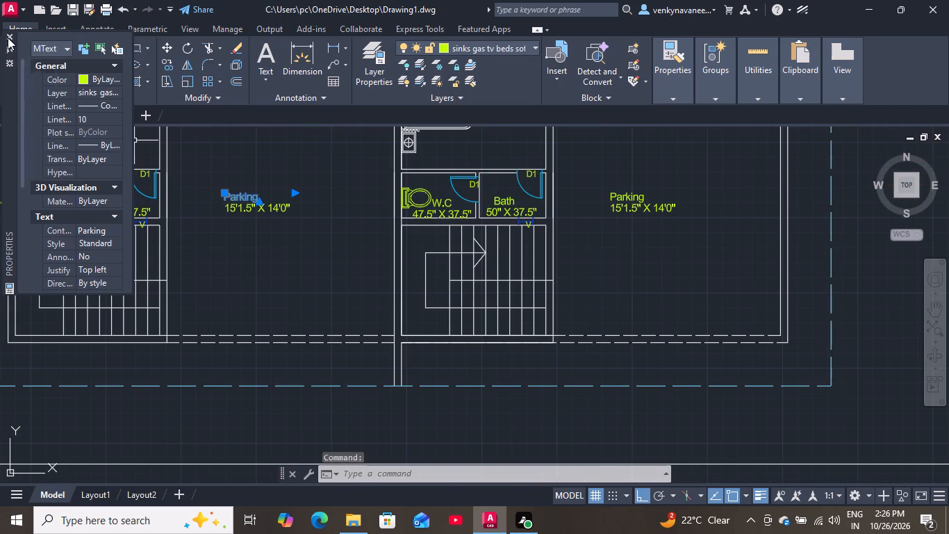
left_click(8, 38)
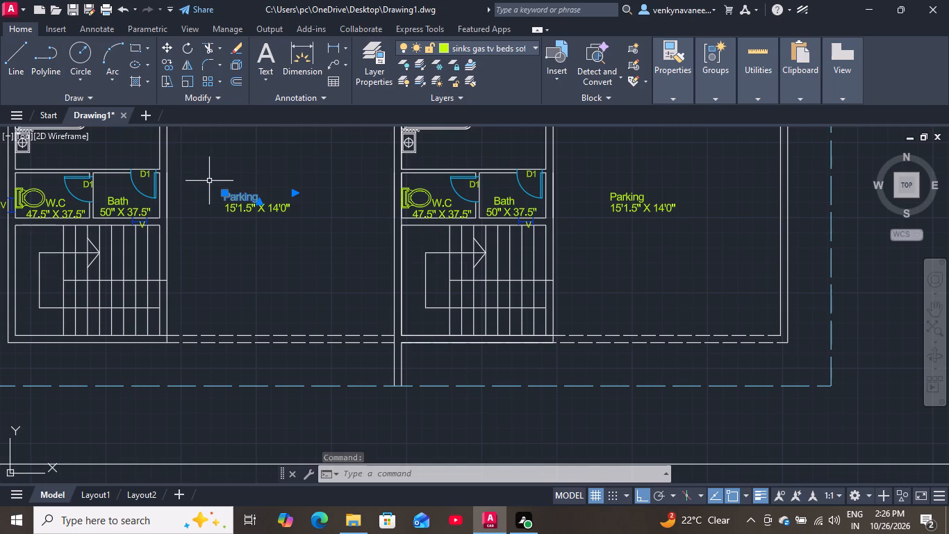
key("c")
key("o")
key("Return")
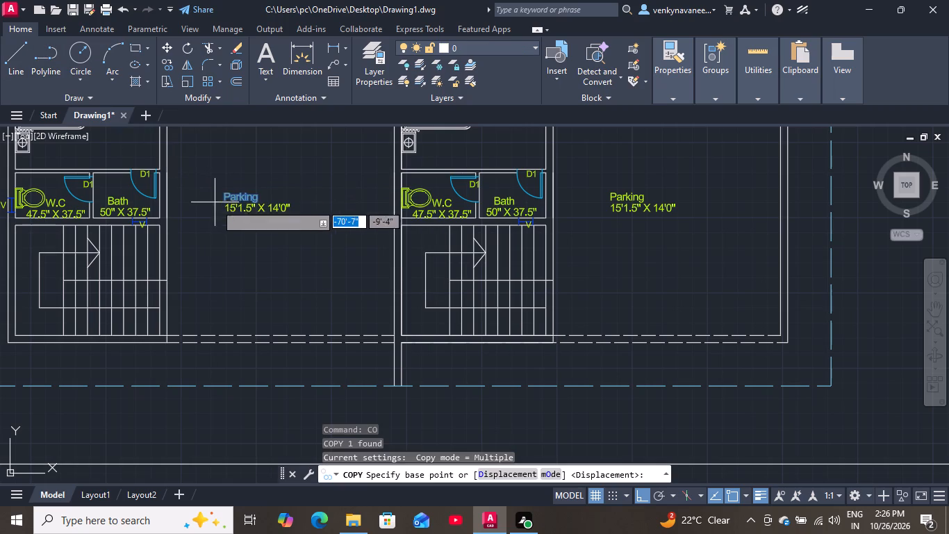
left_click(219, 202)
scroll(203, 218, "down", 3)
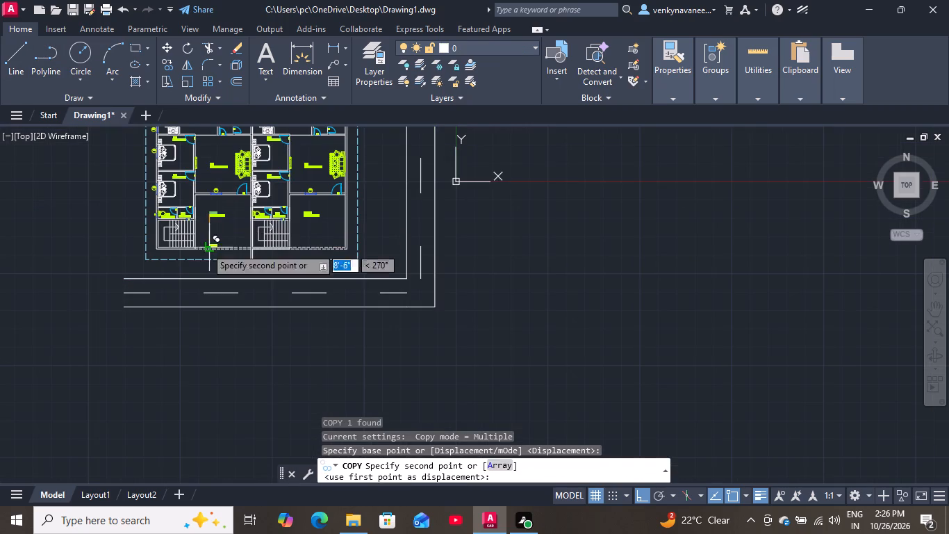
scroll(174, 293, "up", 1)
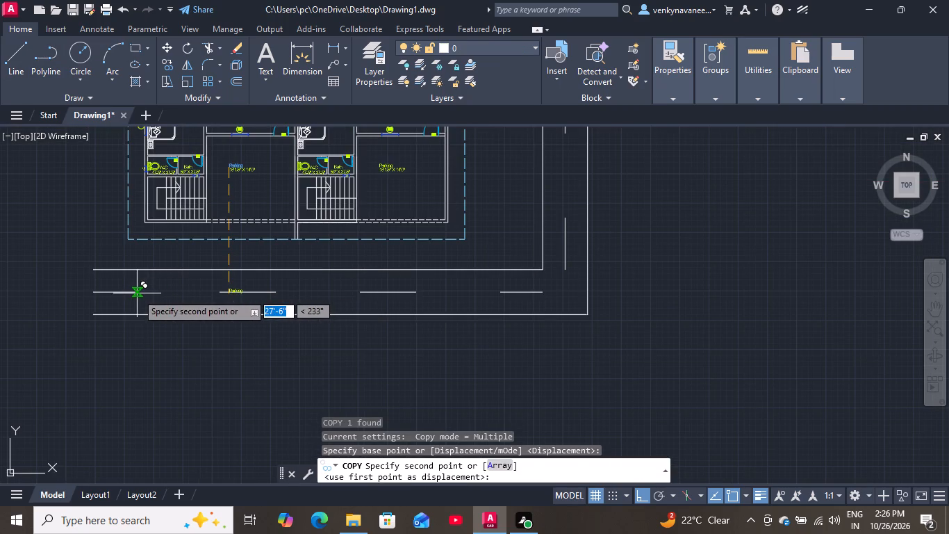
left_click(137, 293)
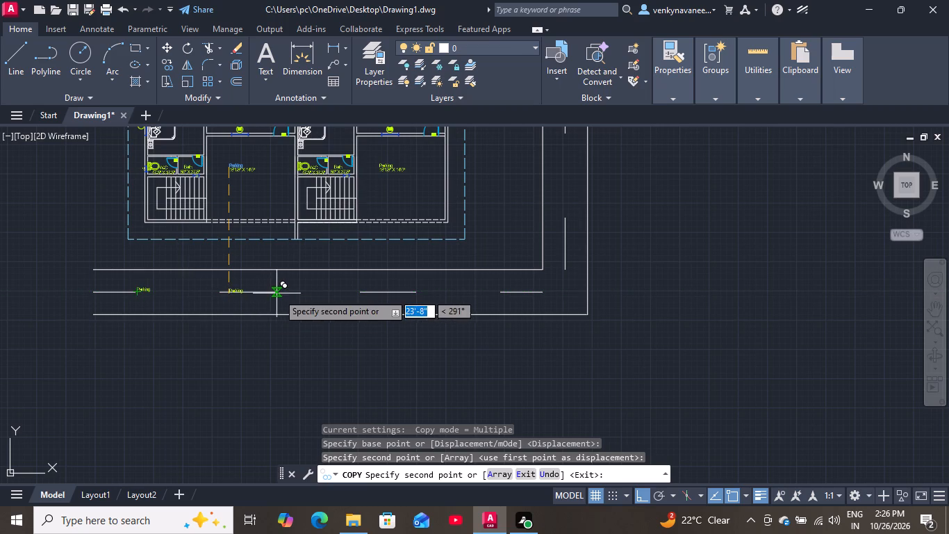
left_click(278, 293)
key("space")
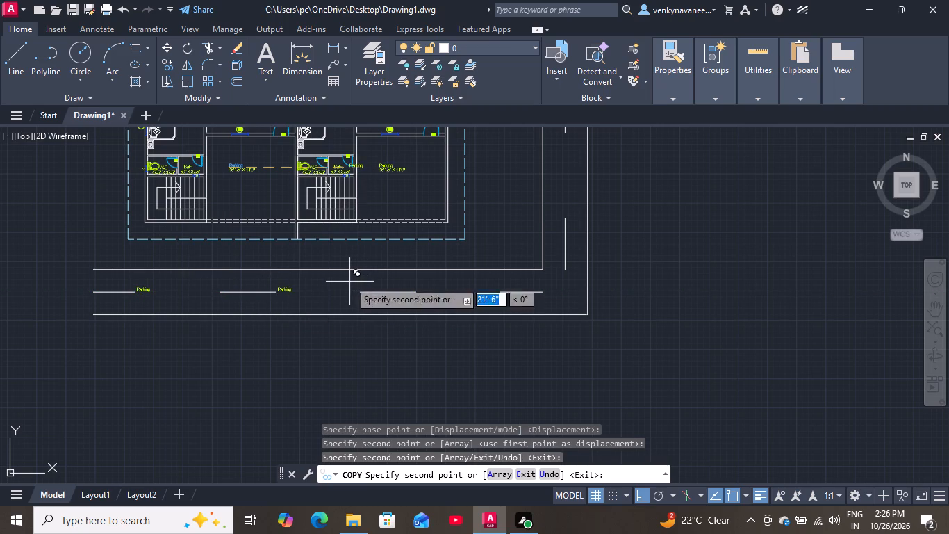
Delete the Parking label copy in the second gap of the horizontal centre line.
left_click(289, 290)
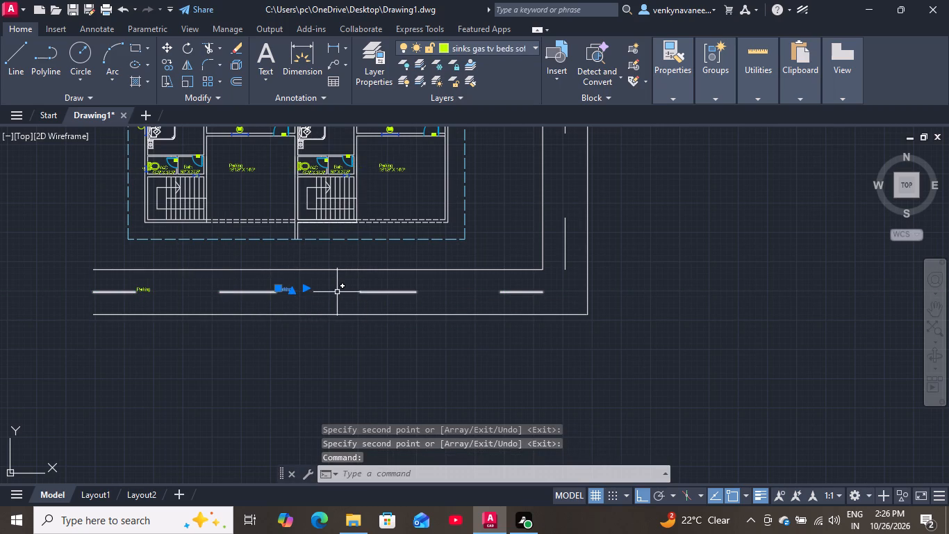
key("Delete")
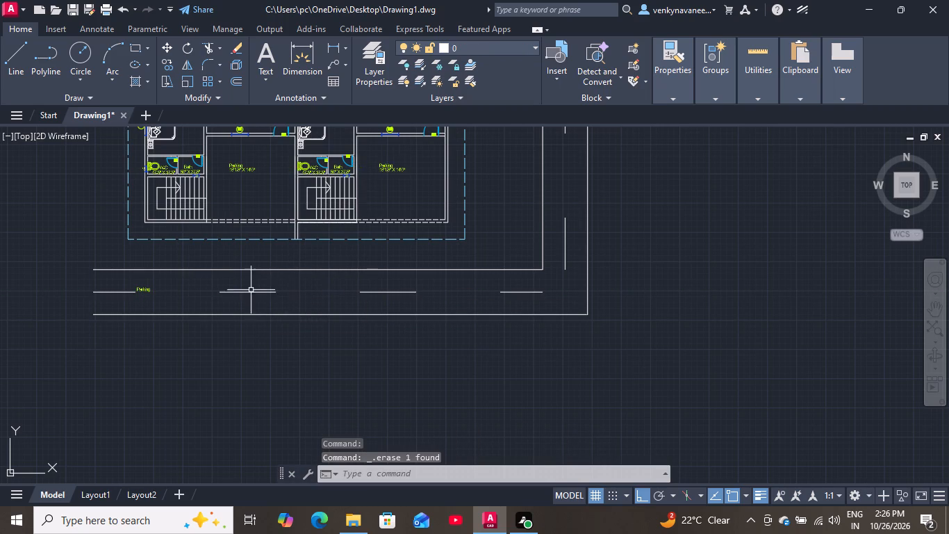
Move the Parking label along the strip towards the middle of the horizontal centre line's first gap.
scroll(155, 286, "up", 2)
left_click(145, 288)
left_click(140, 294)
left_click(127, 302)
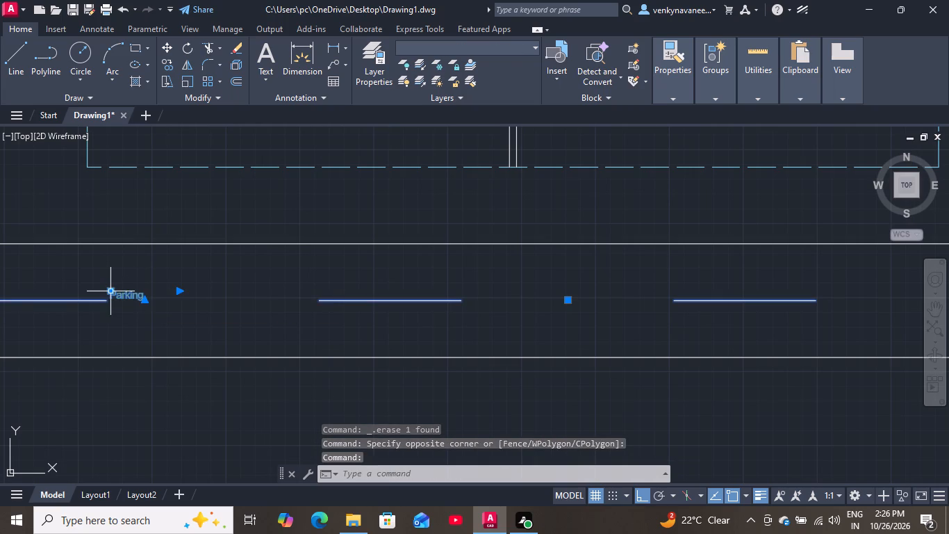
left_click(109, 290)
left_click(181, 293)
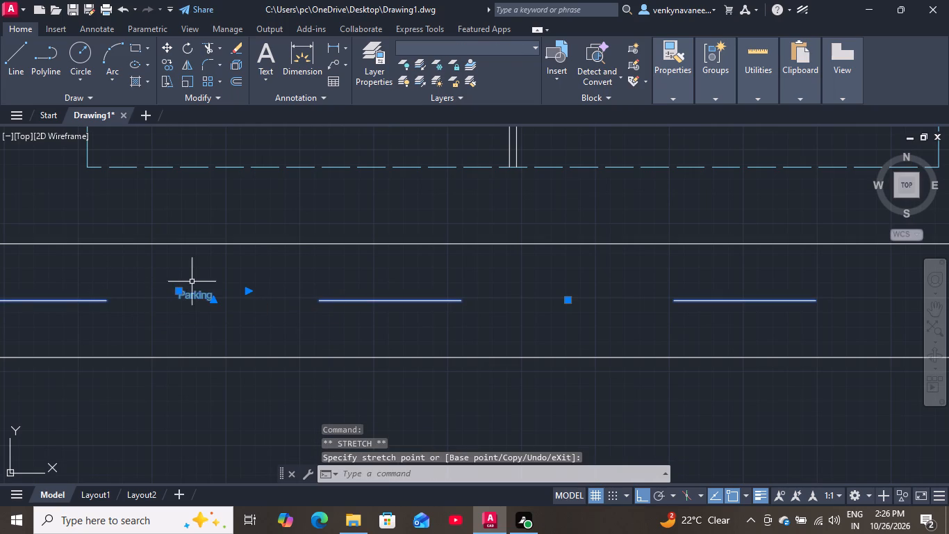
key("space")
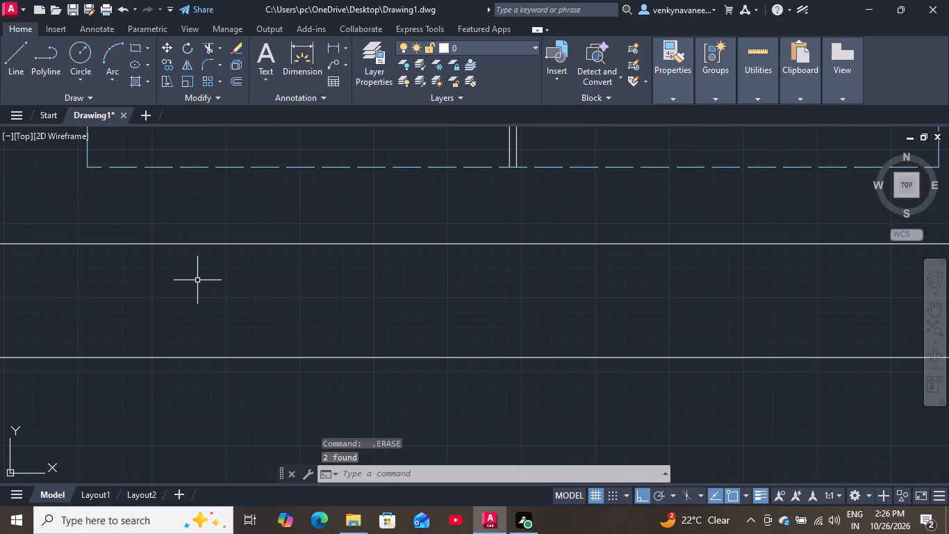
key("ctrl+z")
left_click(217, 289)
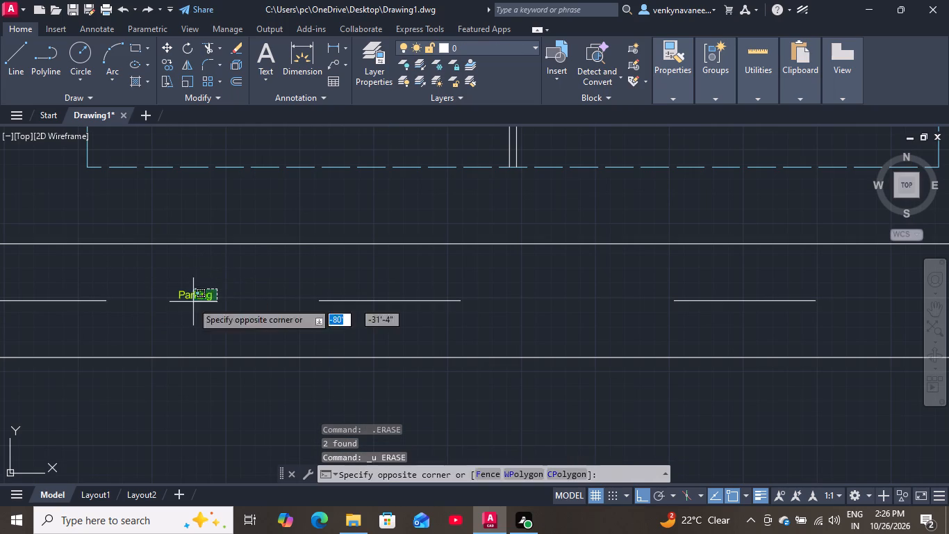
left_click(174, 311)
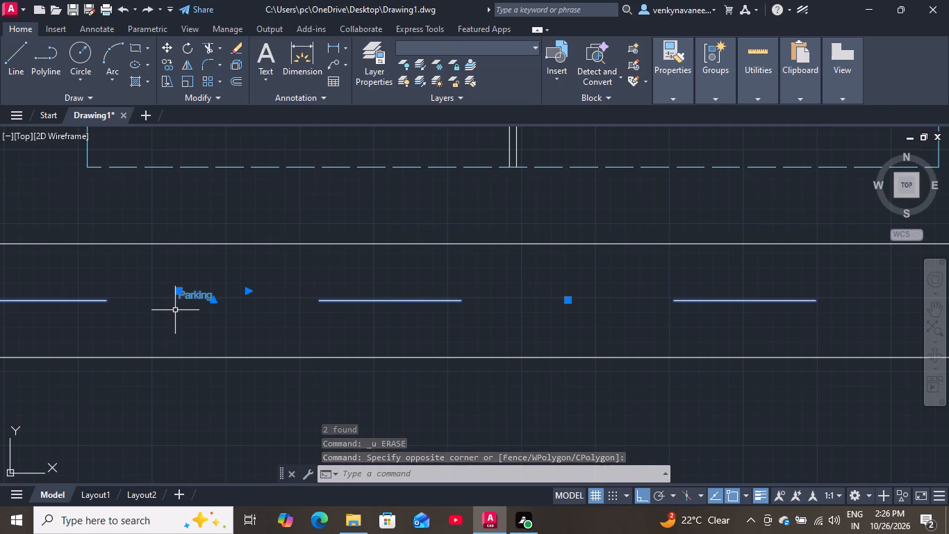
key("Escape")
Scale up the Parking label in the first gap to a text height of about 1'-7".
left_click(206, 295)
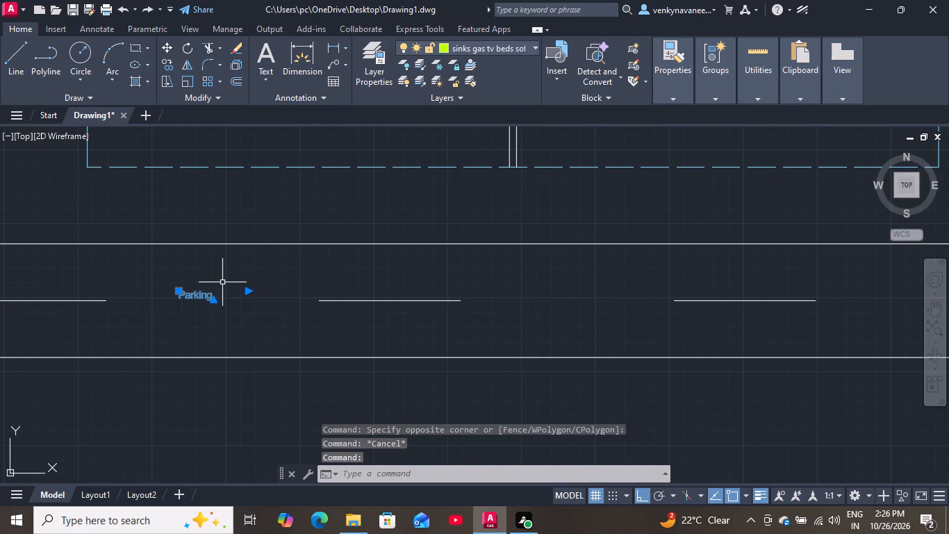
type("SC")
key("Return")
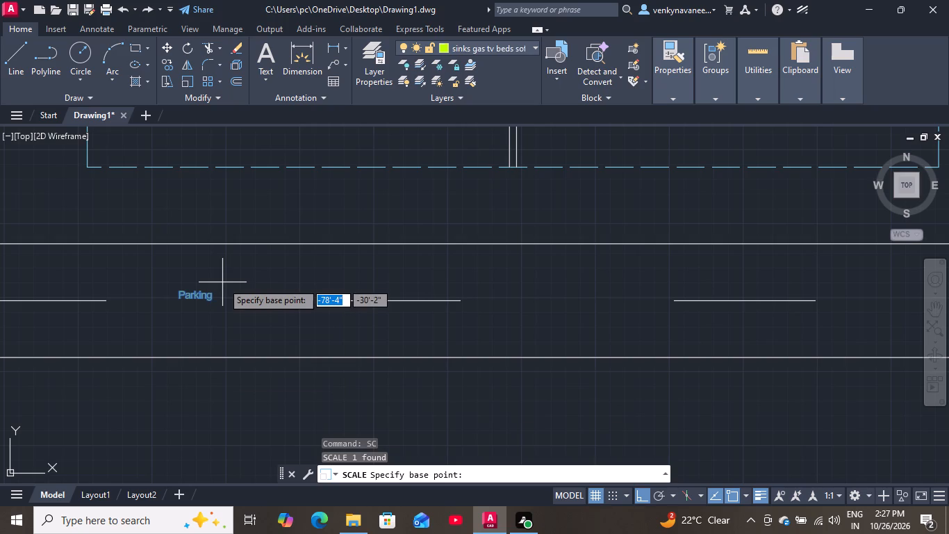
left_click(170, 313)
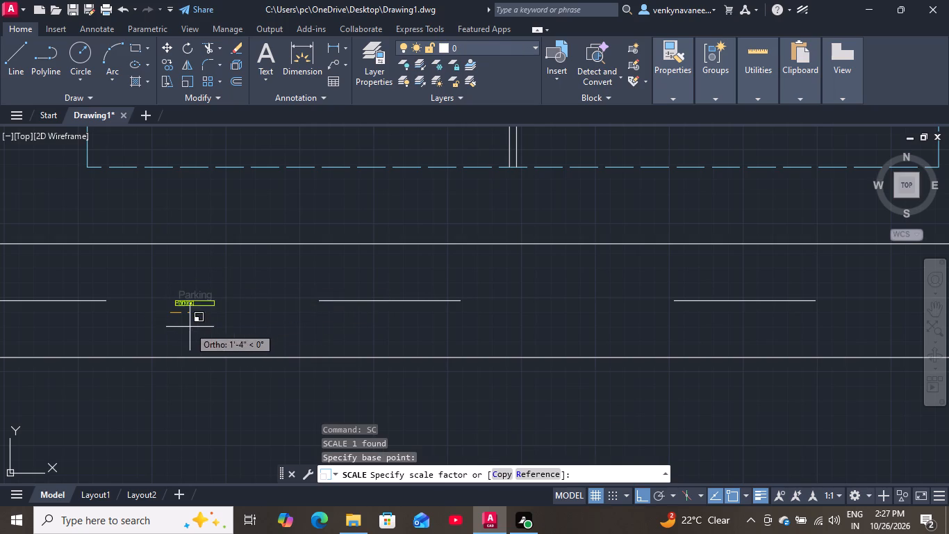
left_click(281, 334)
Move the enlarged Parking label into the first gap so that its text sits in line with the horizontal centre line.
left_click(297, 265)
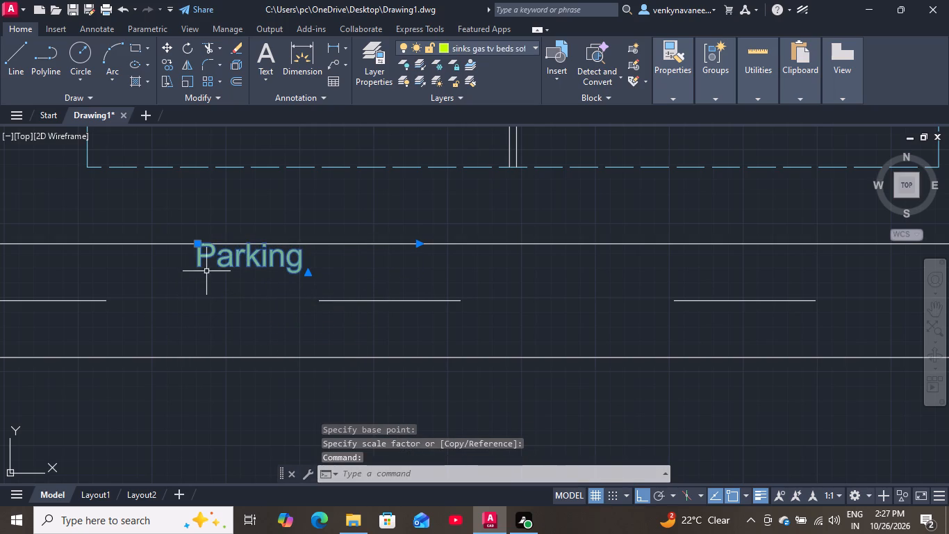
left_click(197, 241)
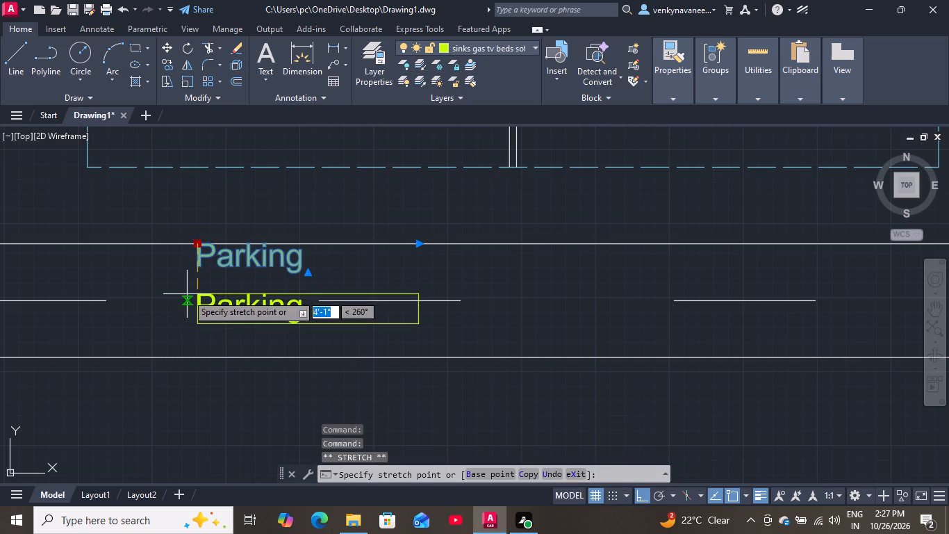
left_click(187, 294)
left_click(188, 299)
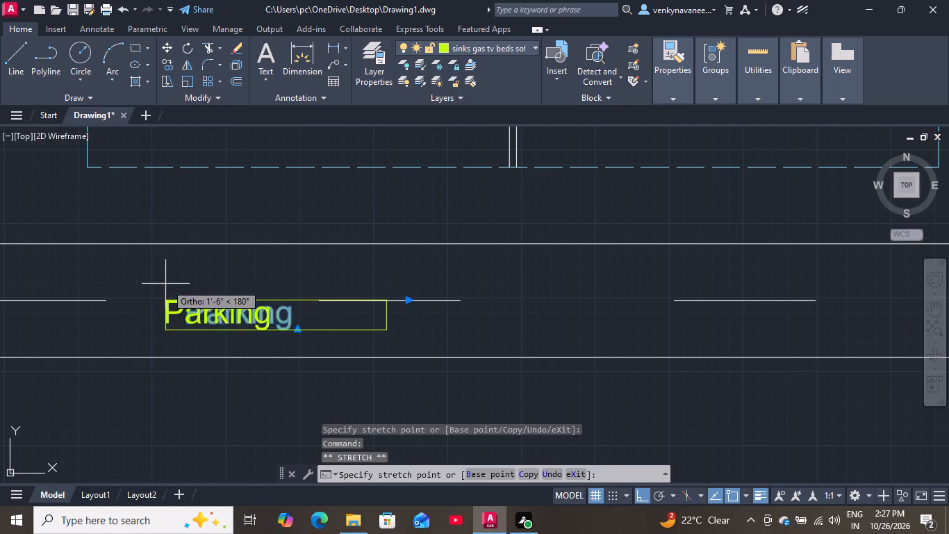
left_click(165, 283)
left_click(167, 299)
left_click(168, 289)
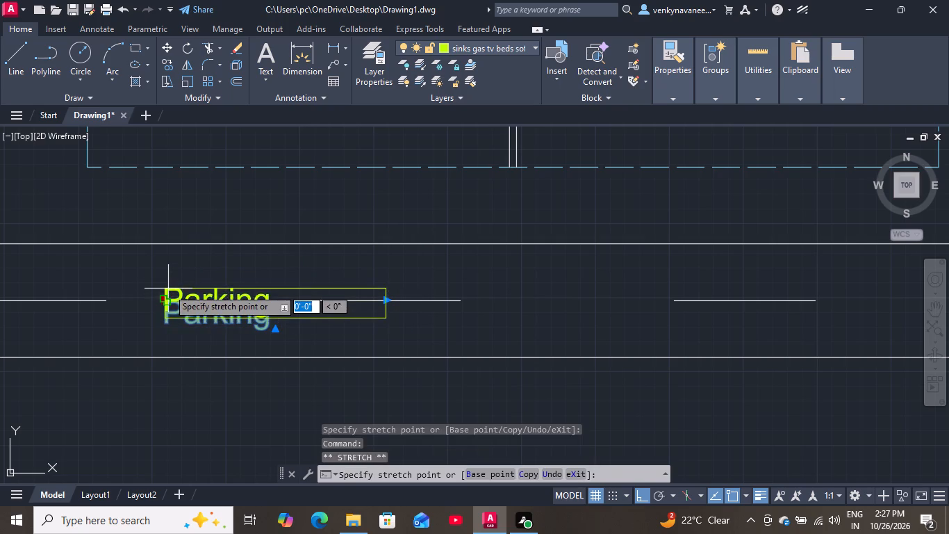
left_click(164, 300)
scroll(167, 289, "up", 2)
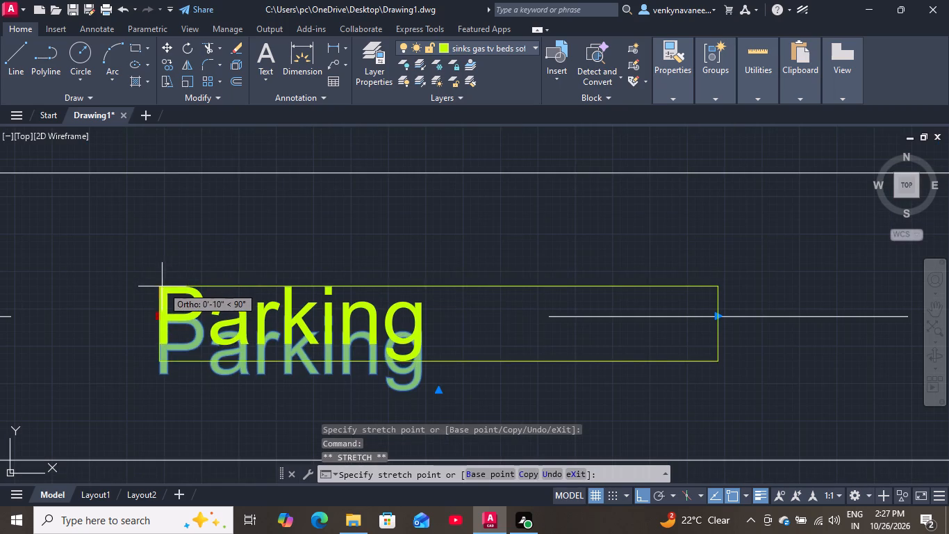
left_click(160, 274)
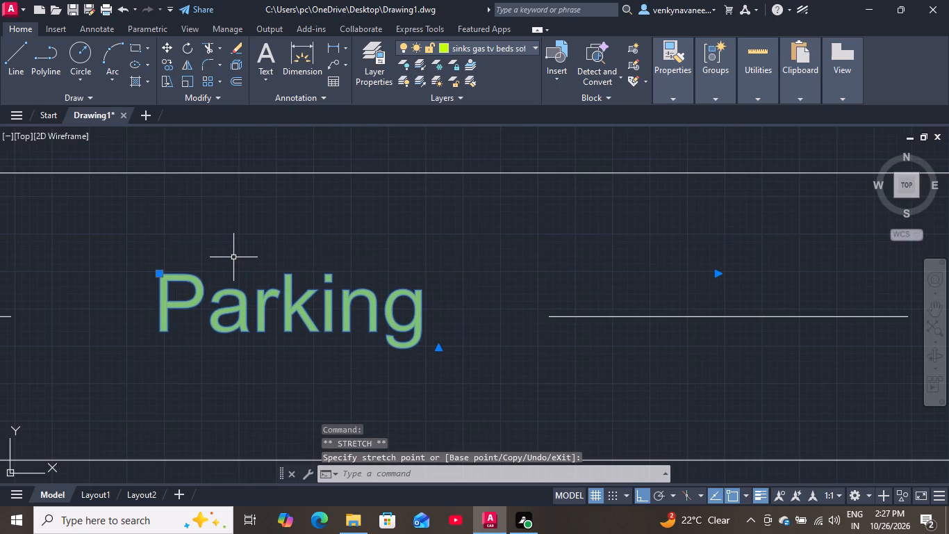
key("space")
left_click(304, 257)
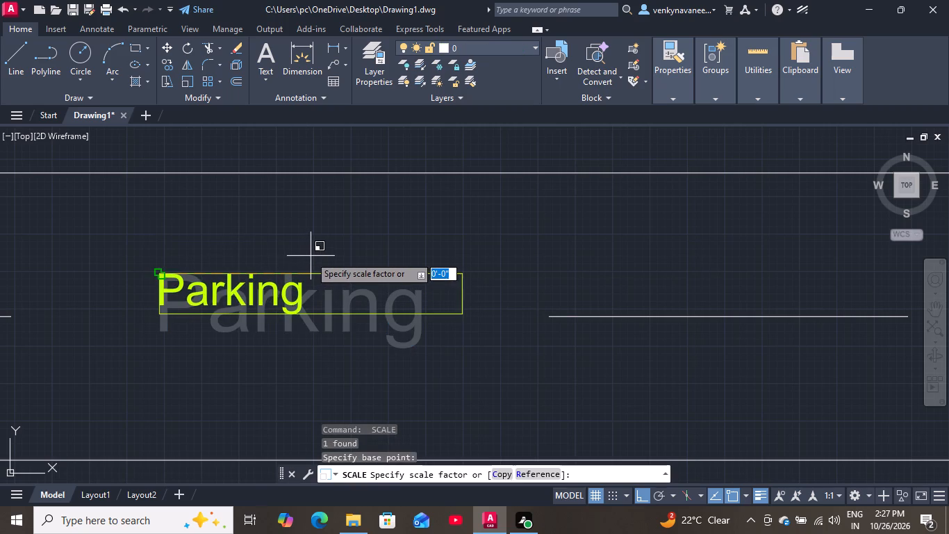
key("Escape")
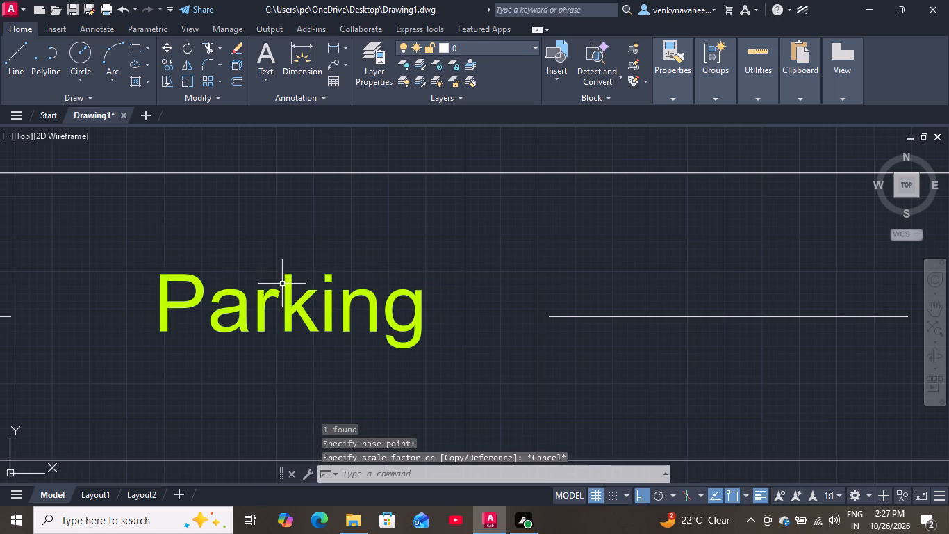
Change the enlarged Parking label's text to Road.
double_click(283, 286)
double_click(417, 304)
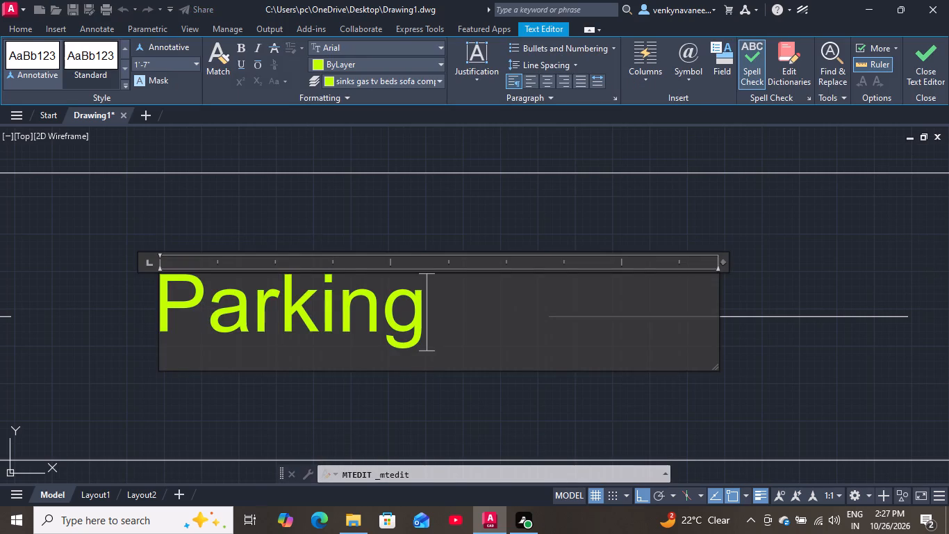
key("BackSpace")
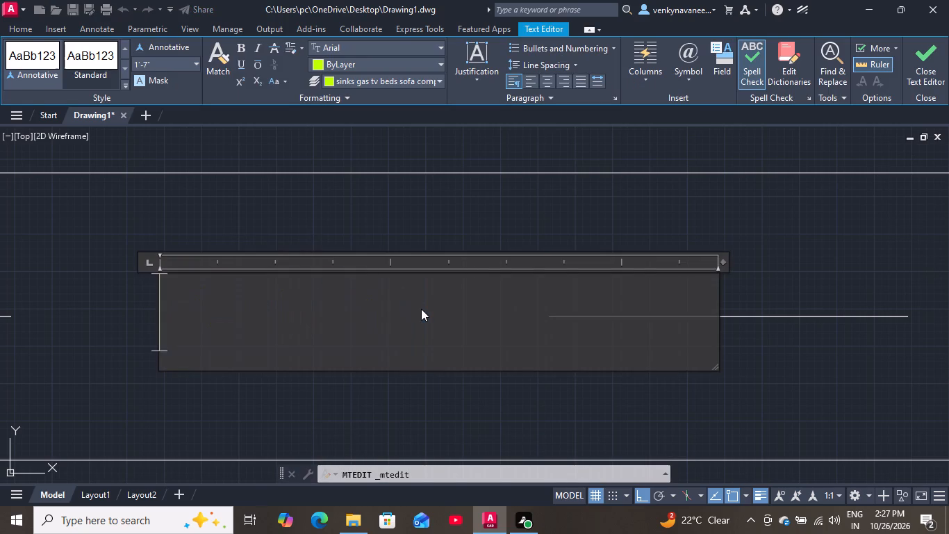
key("r")
type("oad")
left_click(447, 237)
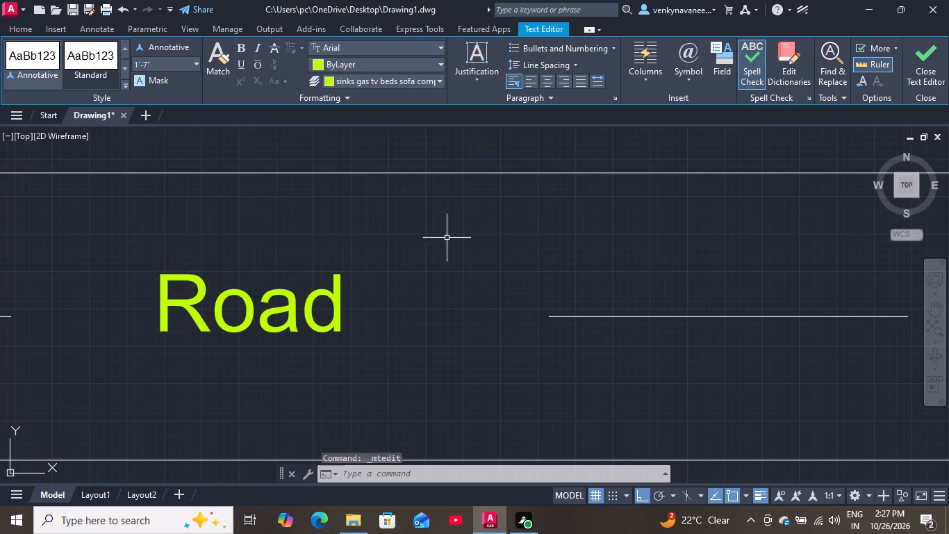
Copy the Road label twice into the second gap and once into the third gap of the horizontal centre line.
scroll(370, 259, "down", 2)
left_click(354, 275)
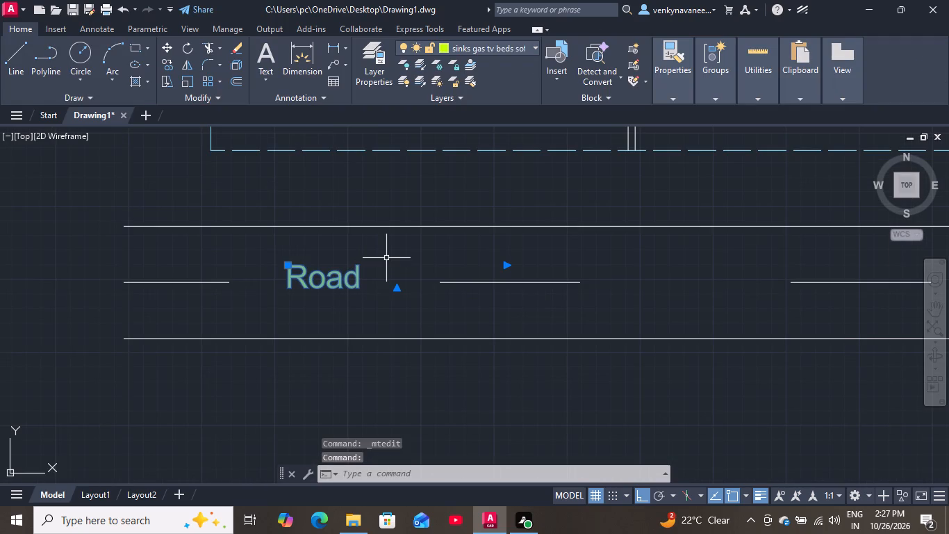
type("co")
key("Return")
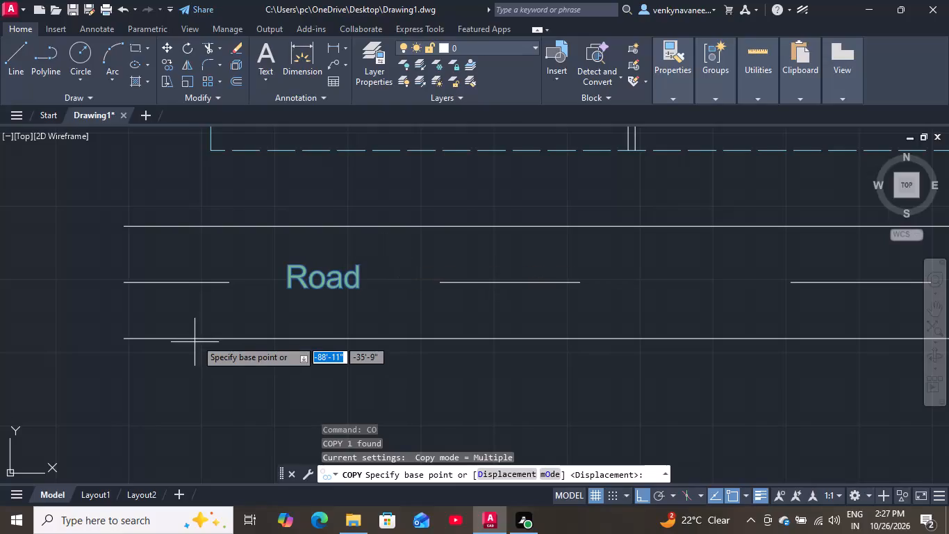
left_click(285, 298)
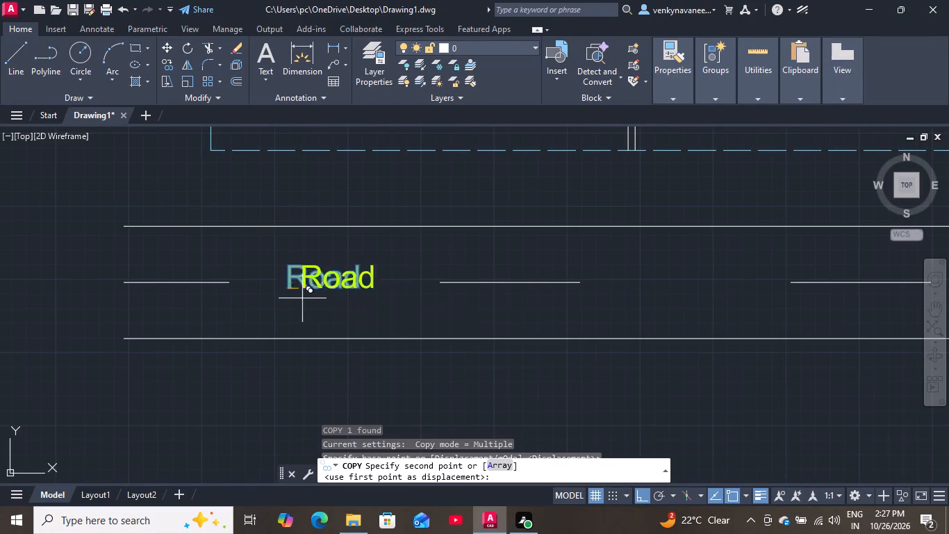
left_click(637, 287)
scroll(561, 307, "down", 1)
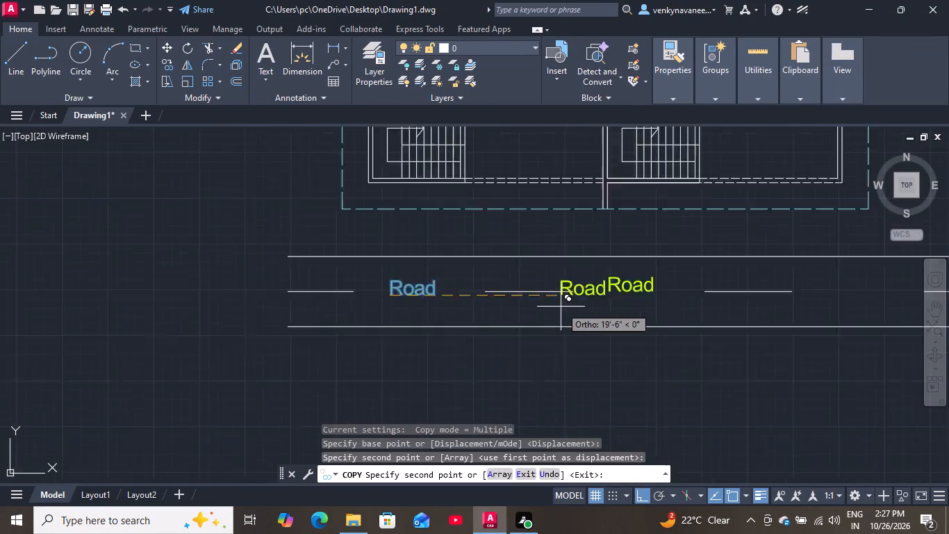
scroll(561, 307, "down", 2)
scroll(664, 298, "up", 3)
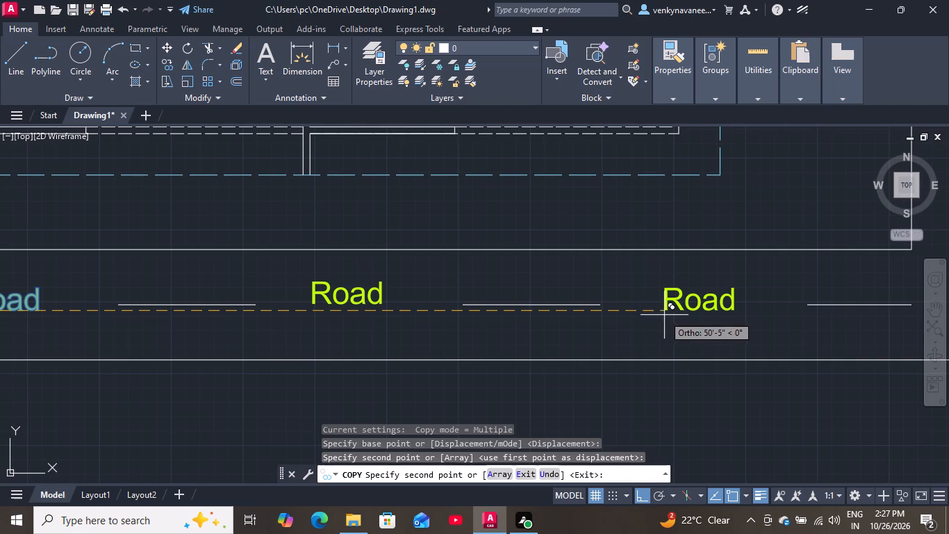
left_click(670, 315)
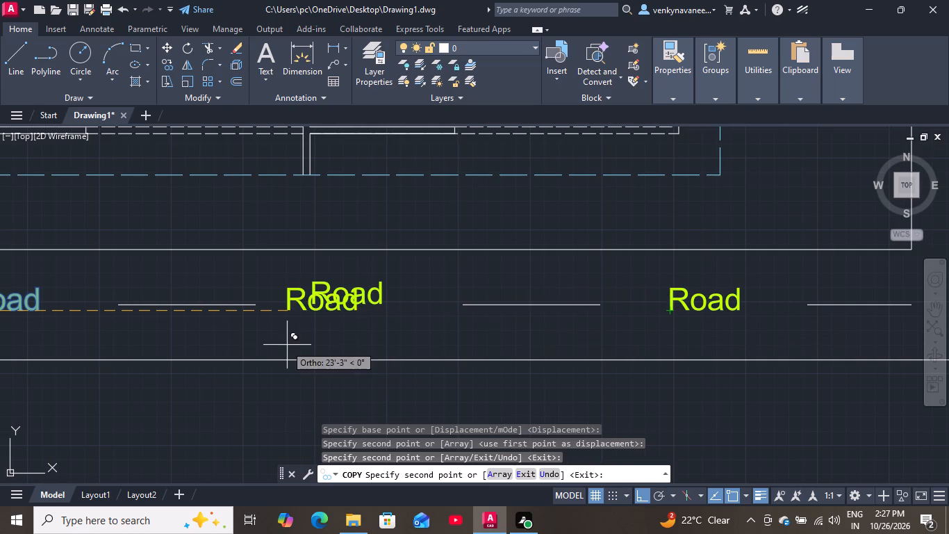
left_click(313, 341)
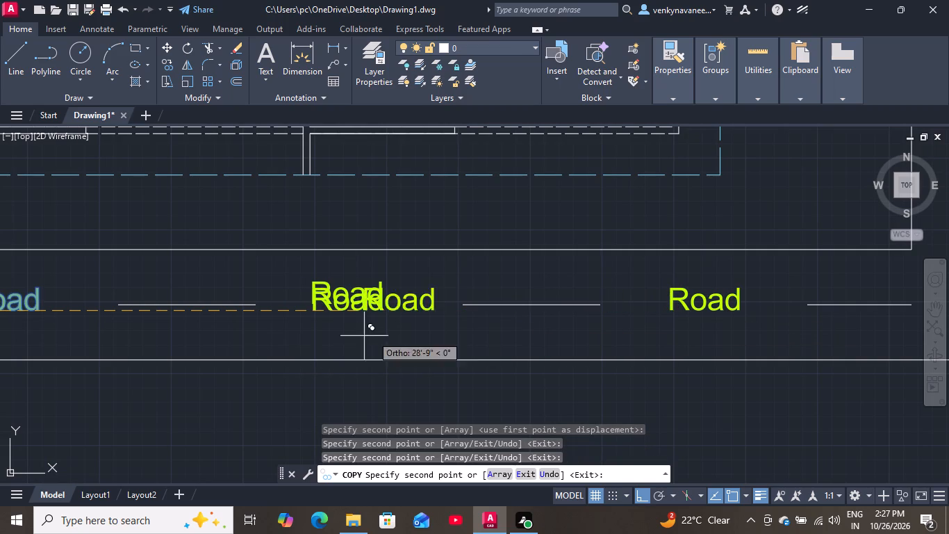
scroll(410, 324, "down", 3)
scroll(525, 323, "up", 2)
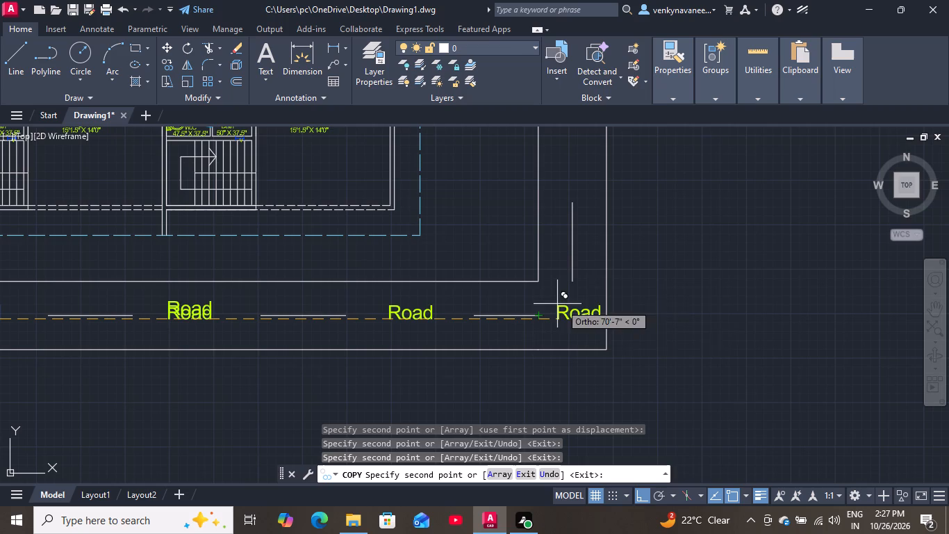
key("space")
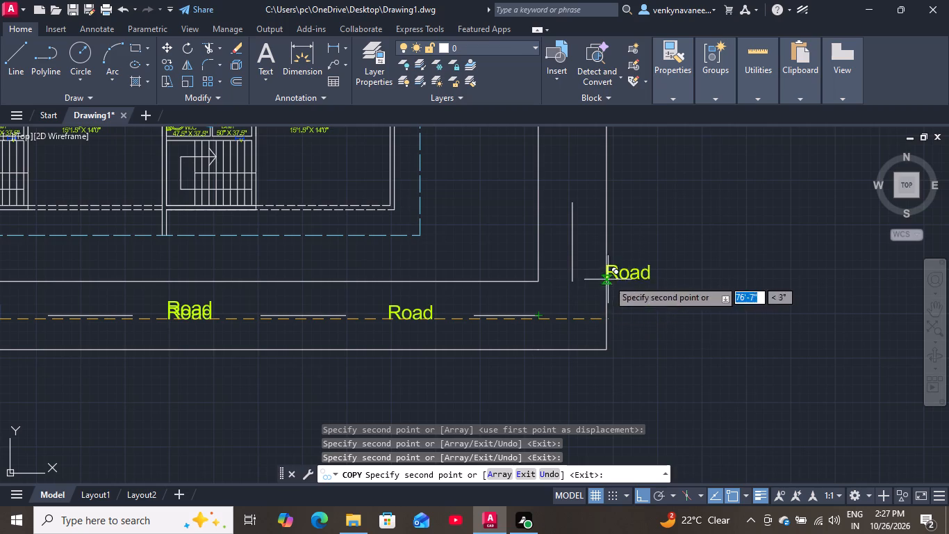
Move the misaligned upper Road copy in the second gap straight up, clear of the strip.
scroll(188, 311, "up", 2)
left_click(204, 300)
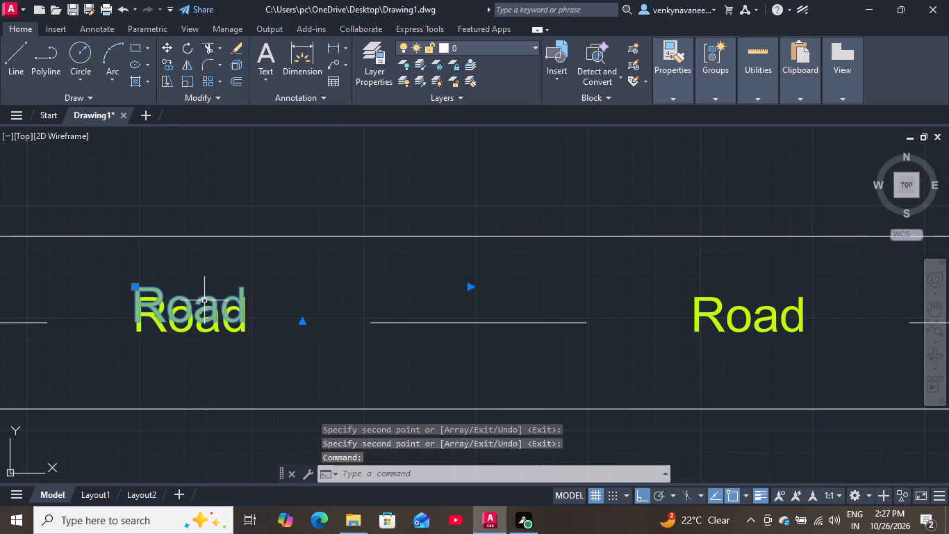
left_click(138, 289)
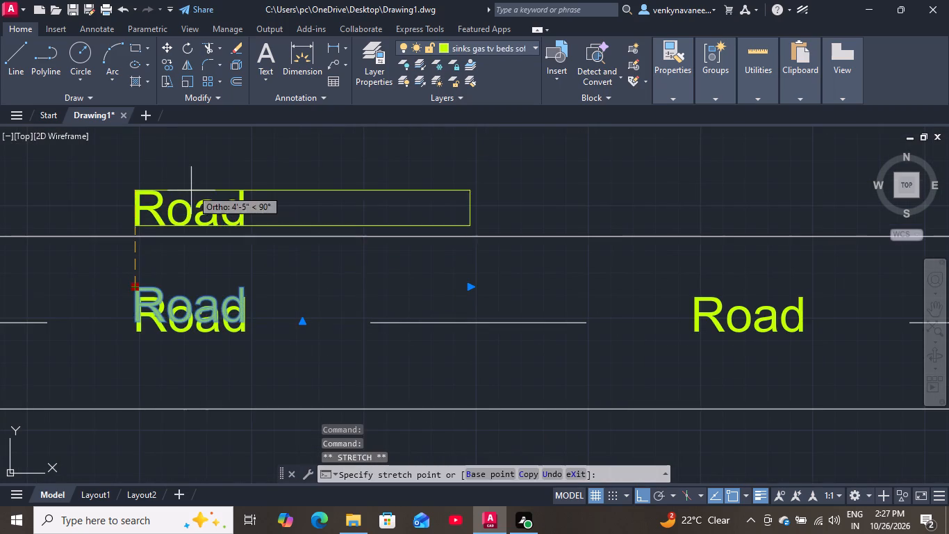
left_click(197, 182)
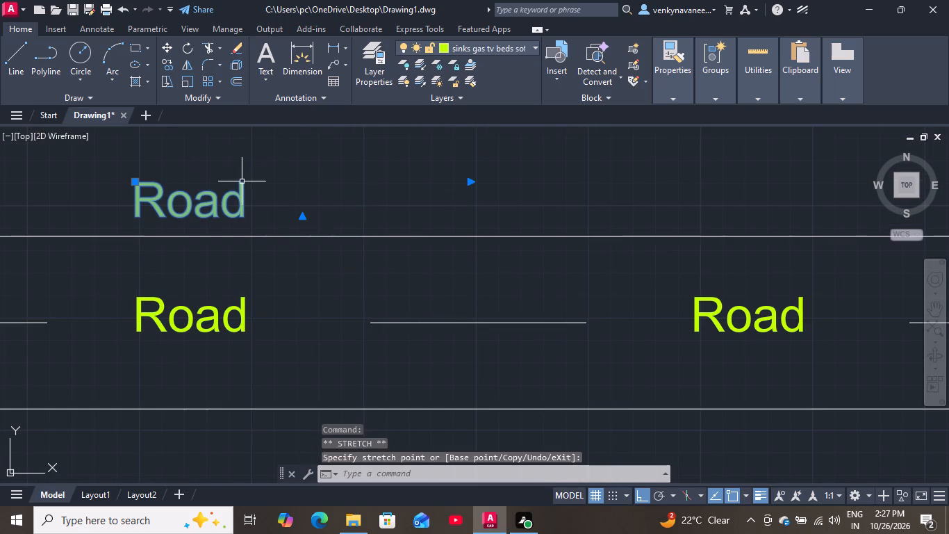
Rotate the spare Road copy above the strip by 90° so it reads vertically, and select it.
type("ro")
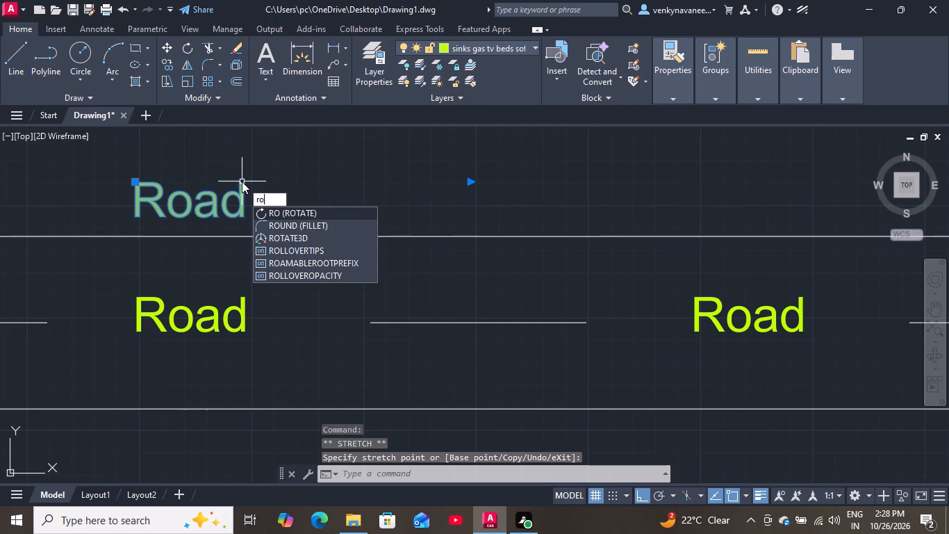
key("Return")
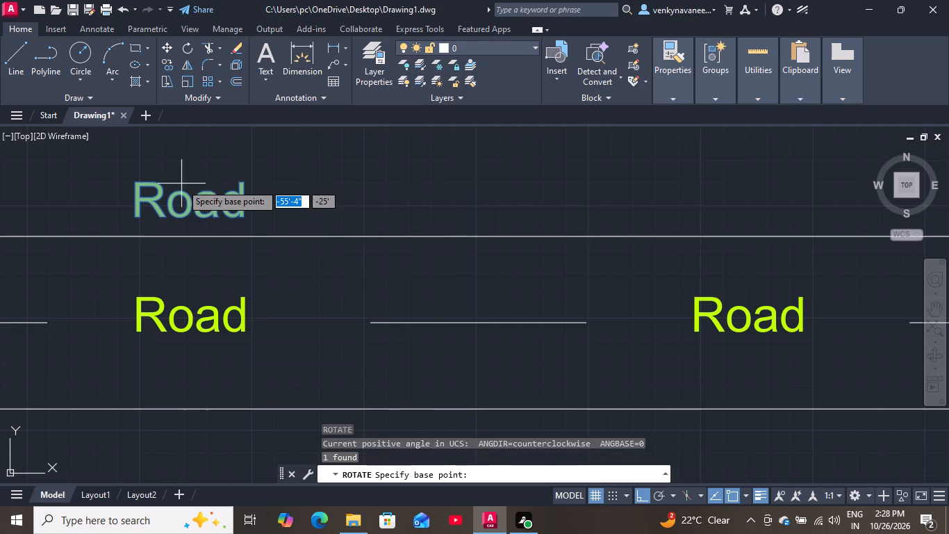
left_click(270, 204)
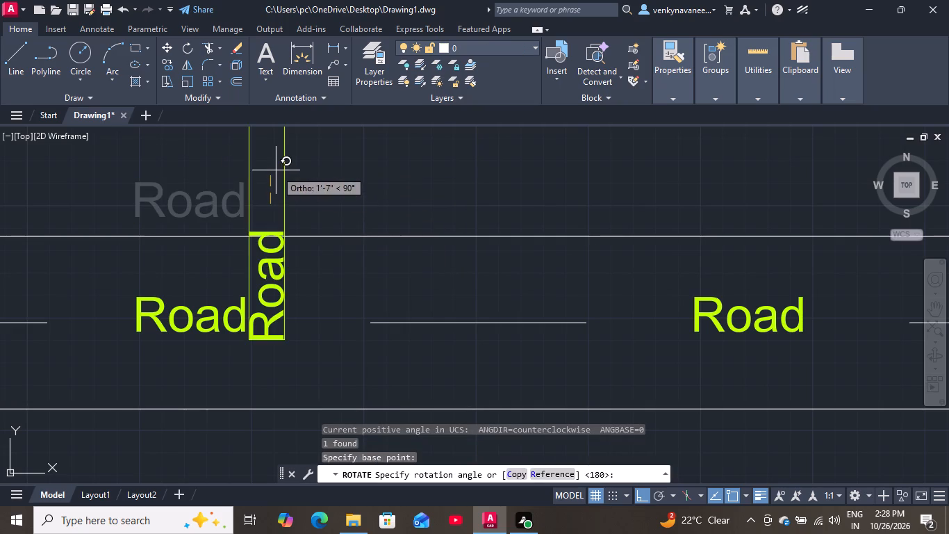
left_click(276, 170)
left_click(270, 266)
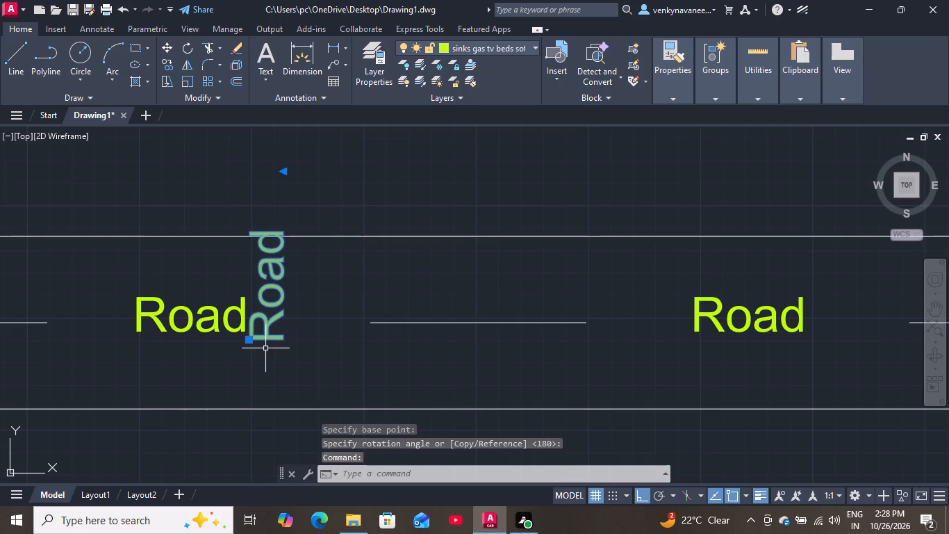
Move the rotated Road label across from the horizontal road onto the vertical road's centre line.
left_click(251, 343)
scroll(338, 320, "down", 1)
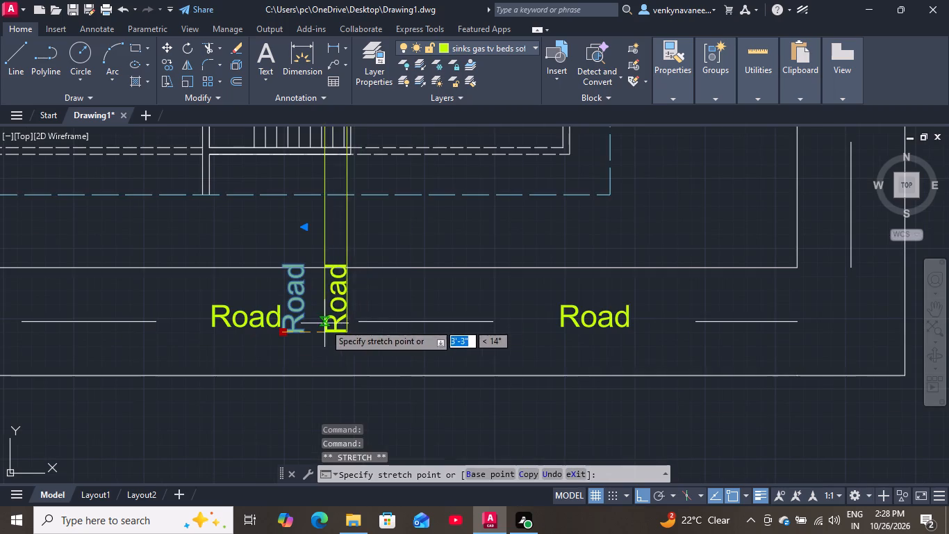
scroll(400, 323, "down", 2)
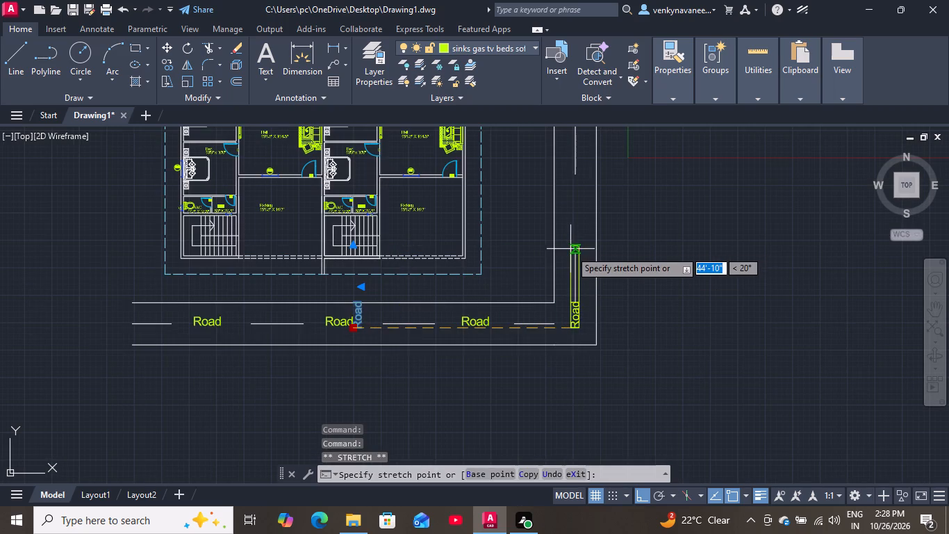
scroll(570, 252, "up", 2)
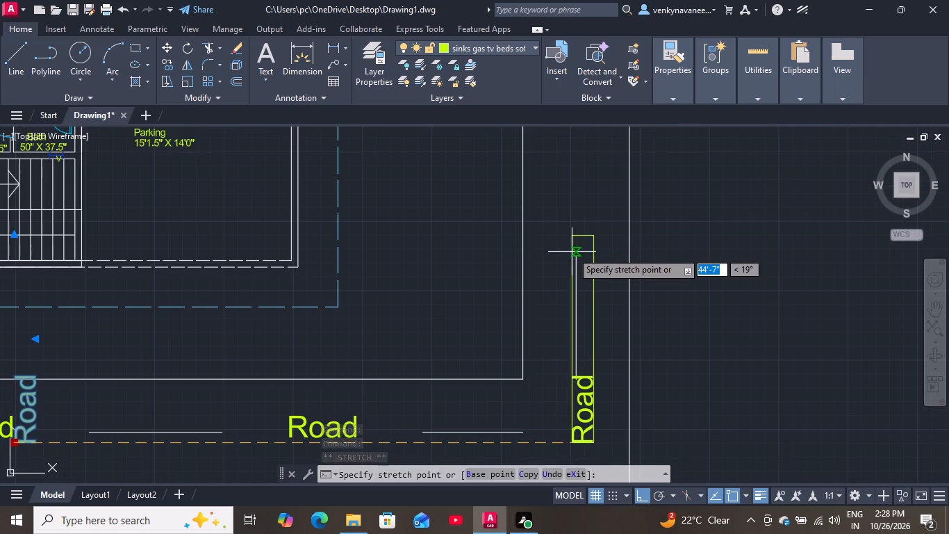
left_click(563, 252)
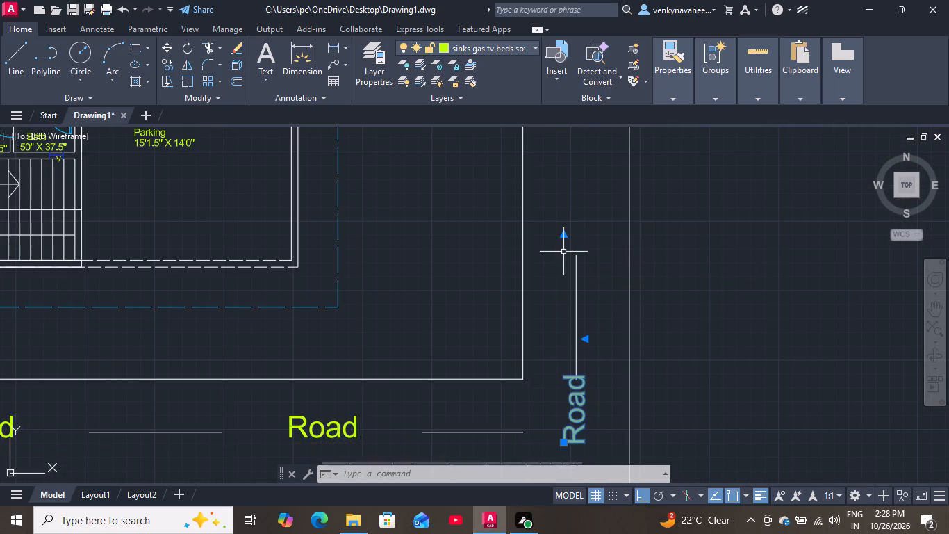
Shift the vertical Road label straight up until it sits midway in the lower gap of the vertical centre line.
left_click(564, 442)
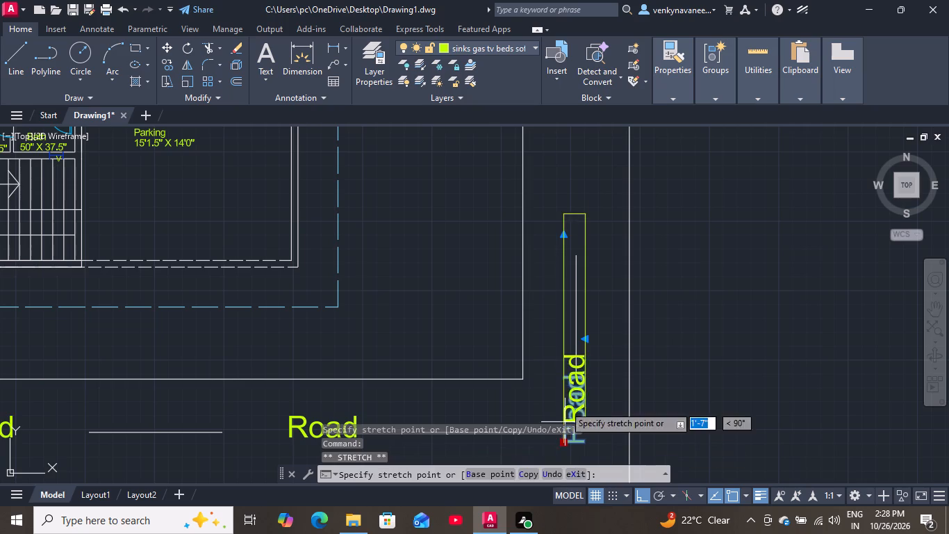
left_click(557, 238)
scroll(543, 244, "down", 4)
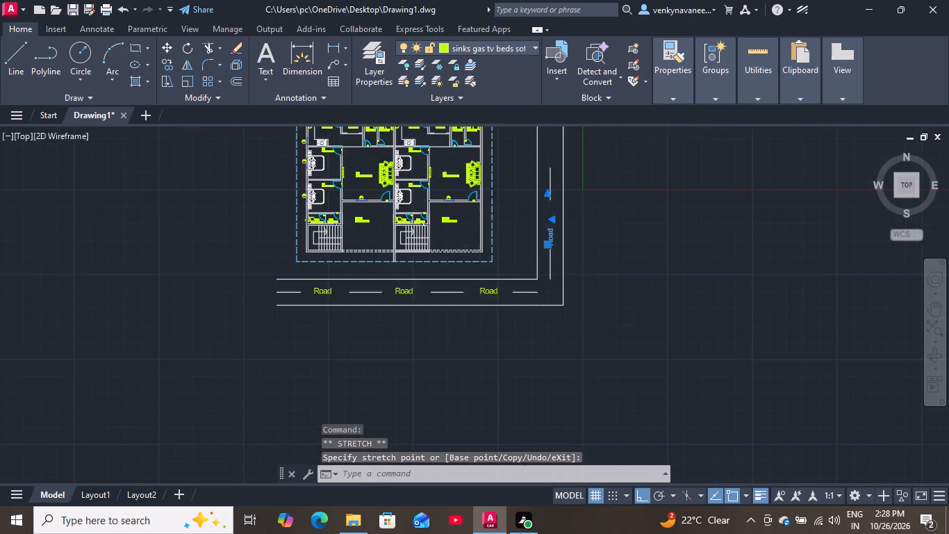
scroll(546, 228, "up", 3)
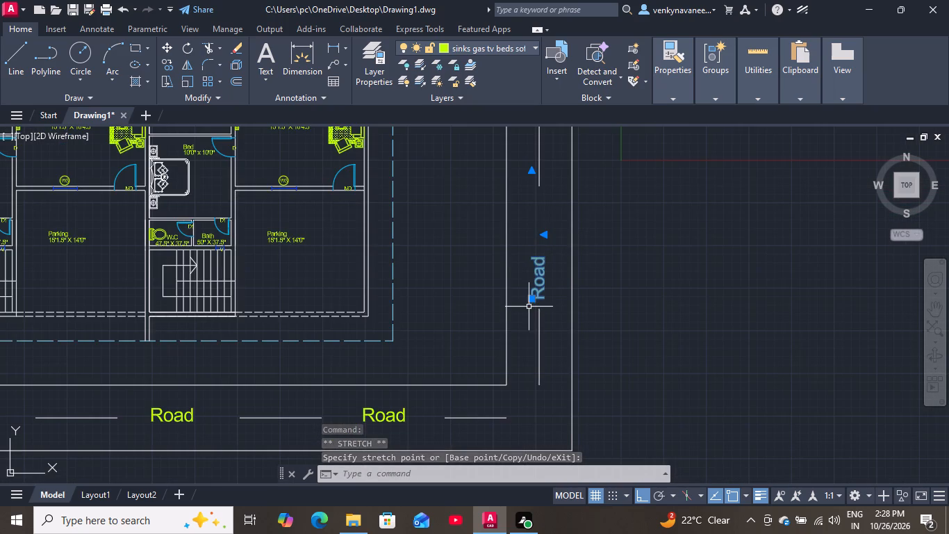
left_click(529, 300)
left_click(525, 270)
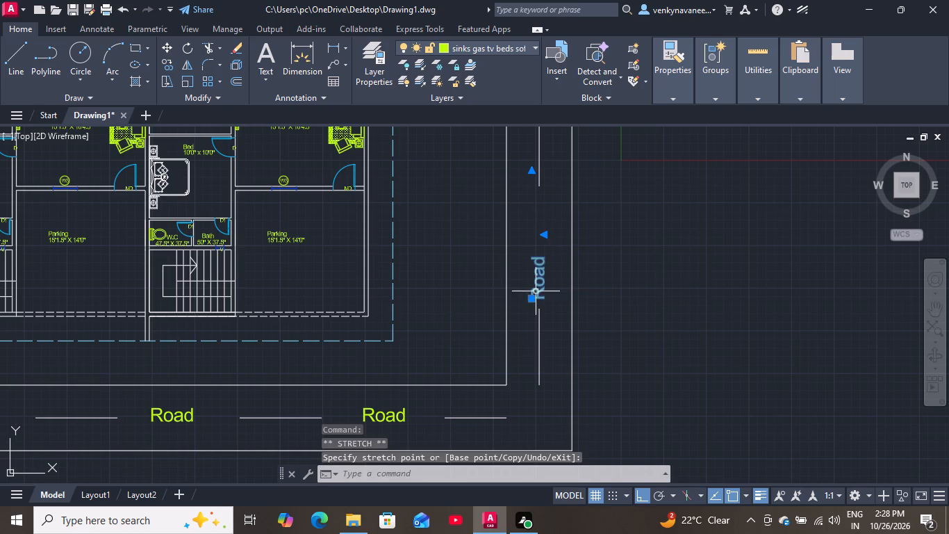
left_click(535, 298)
scroll(523, 259, "up", 1)
left_click(522, 248)
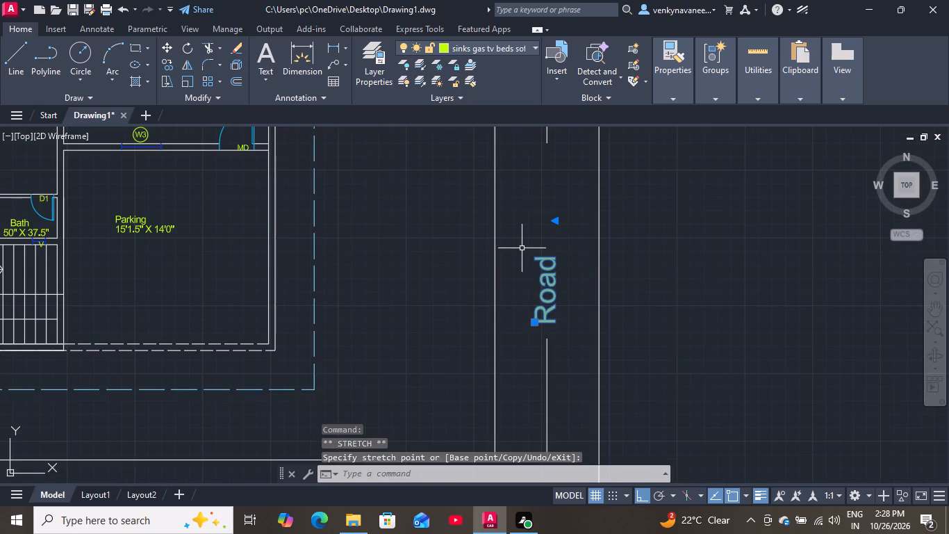
left_click(533, 322)
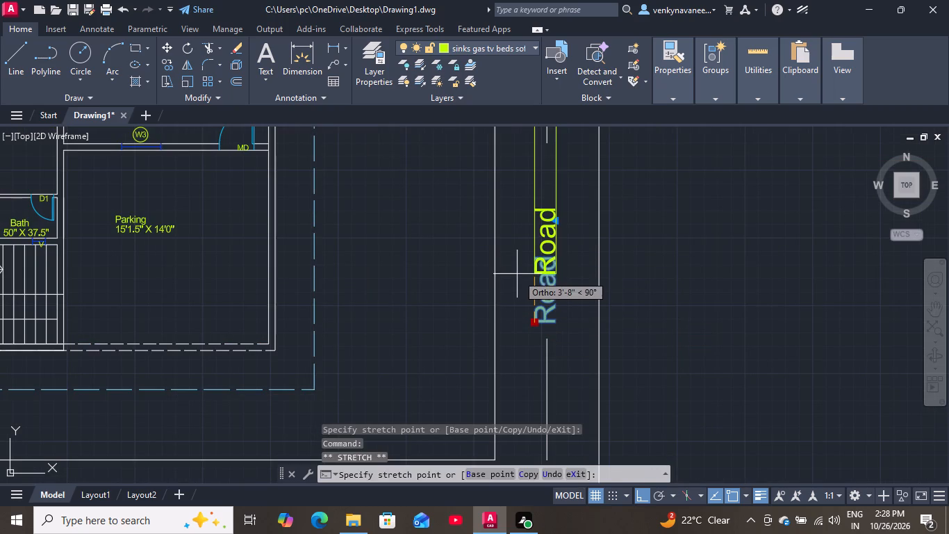
left_click(513, 273)
Copy the vertical Road label up into the upper gap of the vertical centre line.
scroll(521, 272, "down", 1)
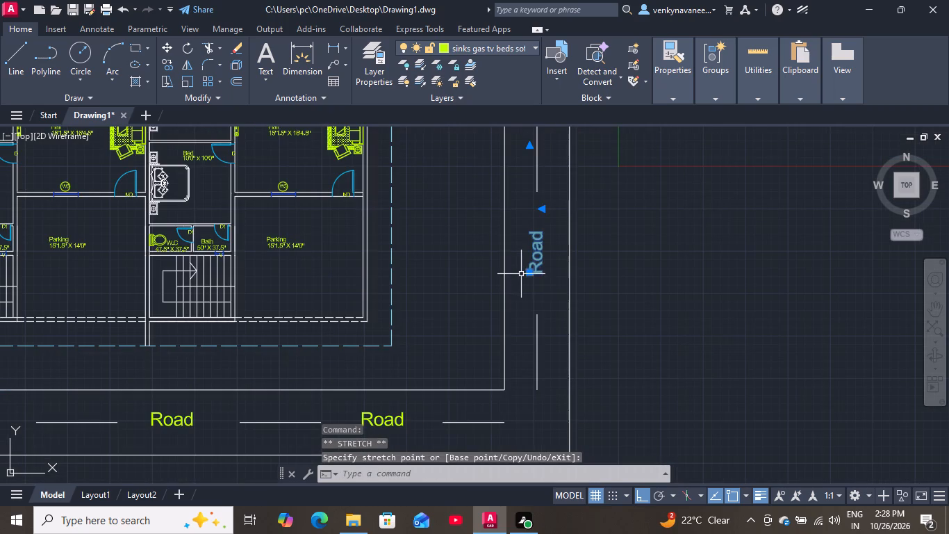
scroll(536, 291, "down", 1)
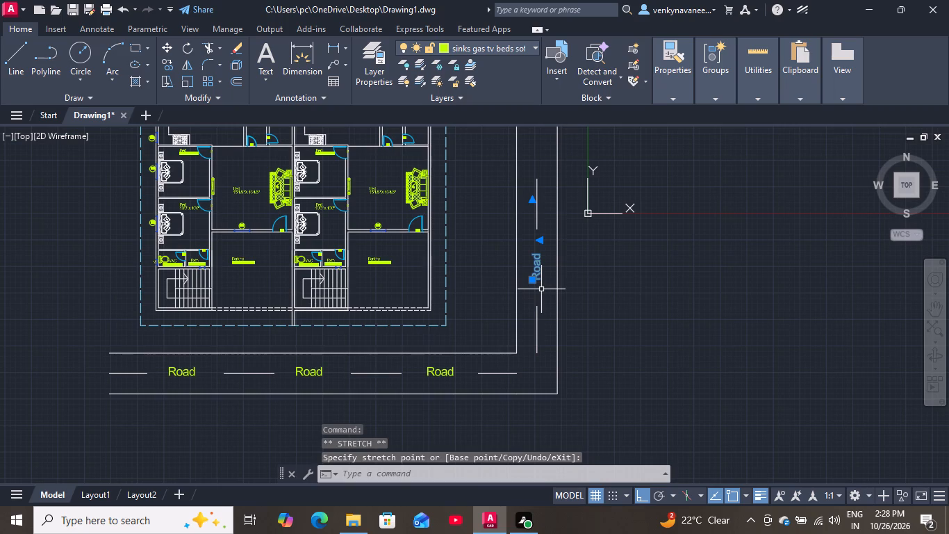
type("co")
key("Return")
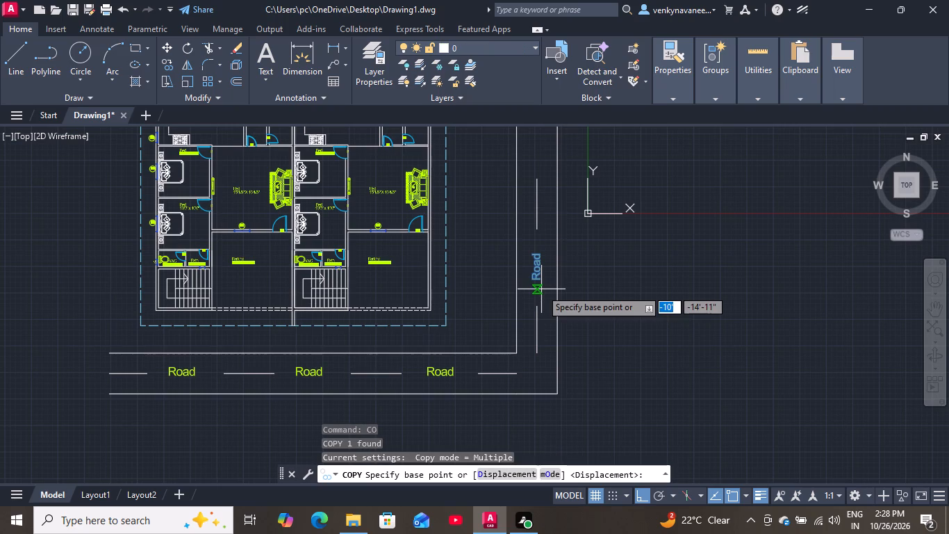
left_click(550, 287)
scroll(525, 202, "down", 1)
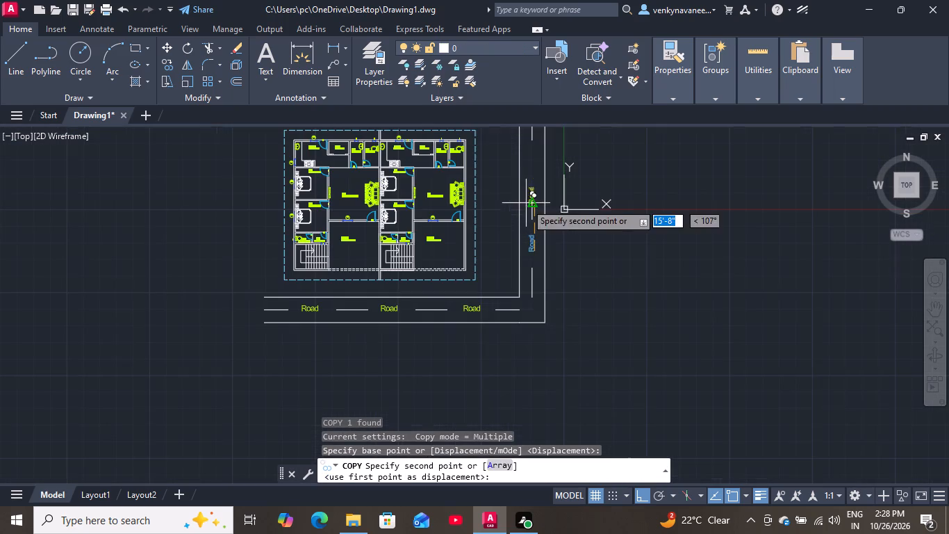
left_click(537, 170)
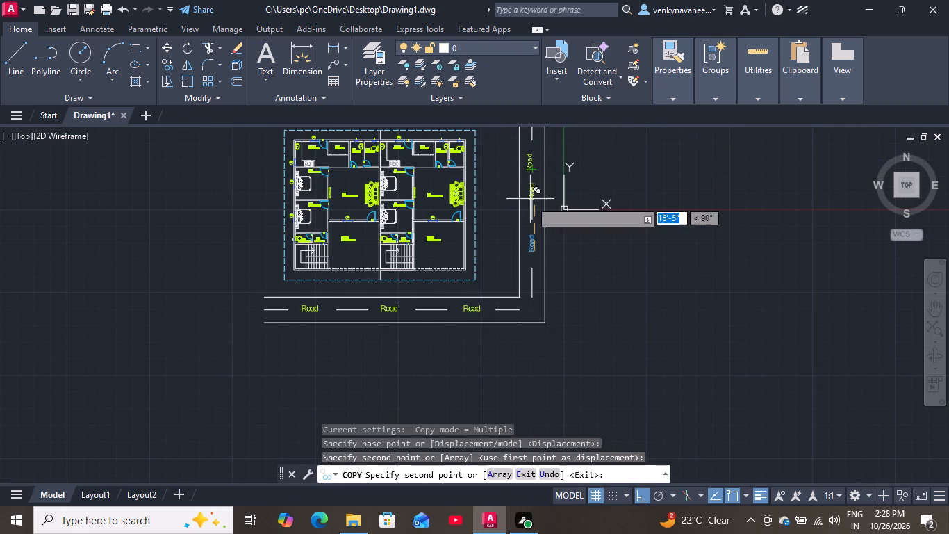
scroll(526, 199, "down", 2)
scroll(526, 172, "up", 4)
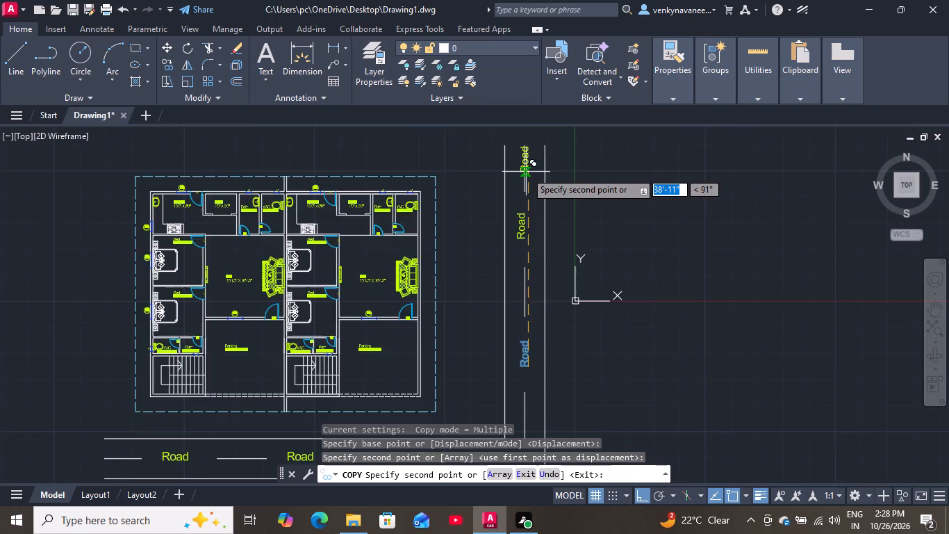
scroll(544, 193, "down", 1)
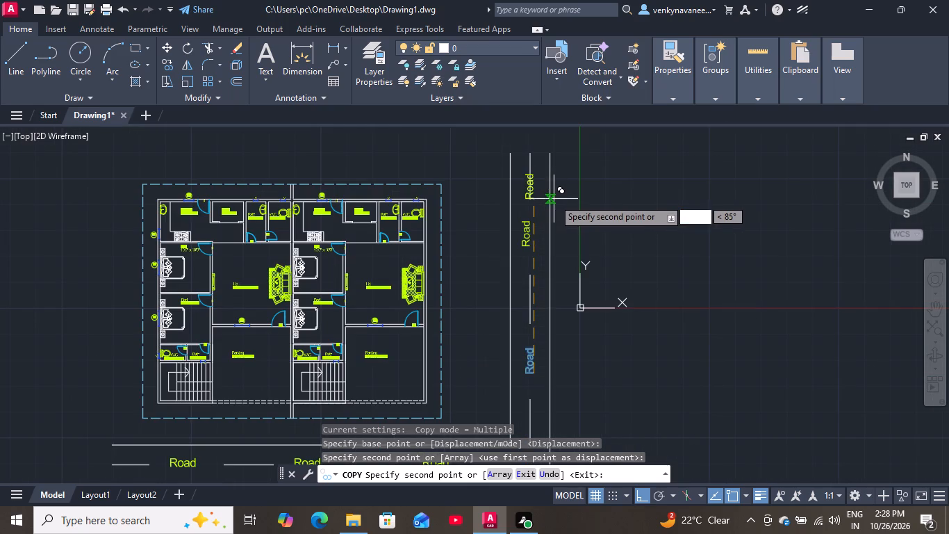
key("space")
Nudge the upper vertical Road label sideways to line up with the road's centre line, and clear the selection.
scroll(522, 241, "up", 1)
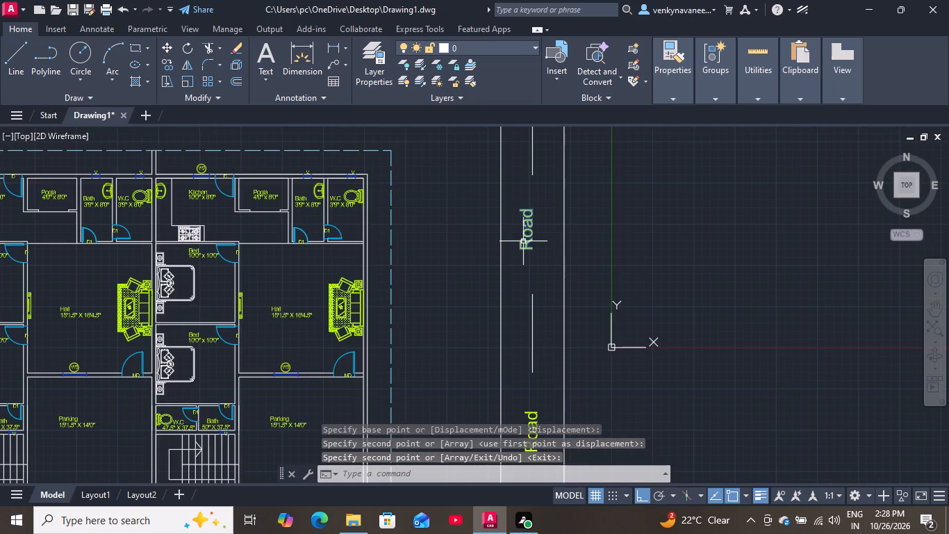
left_click(523, 241)
left_click(519, 252)
scroll(527, 254, "up", 3)
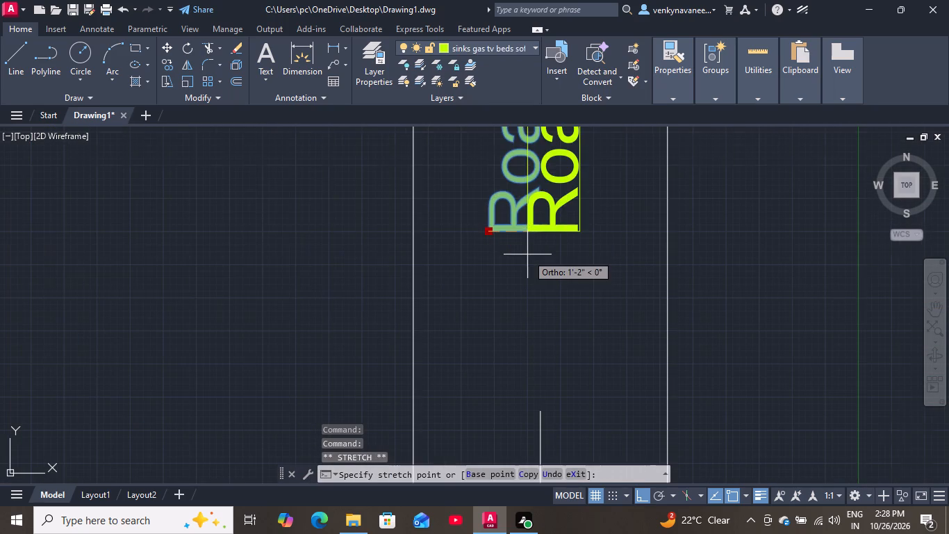
left_click(512, 254)
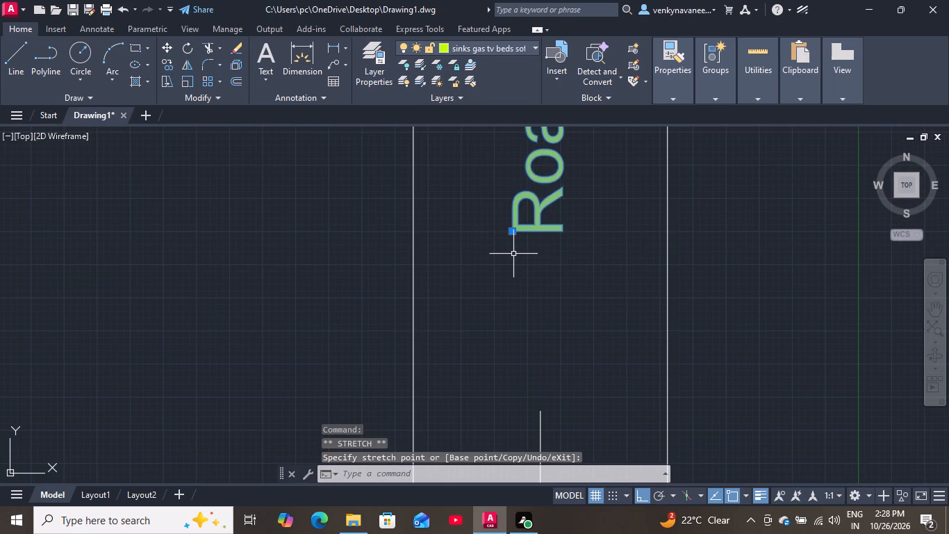
scroll(515, 254, "down", 5)
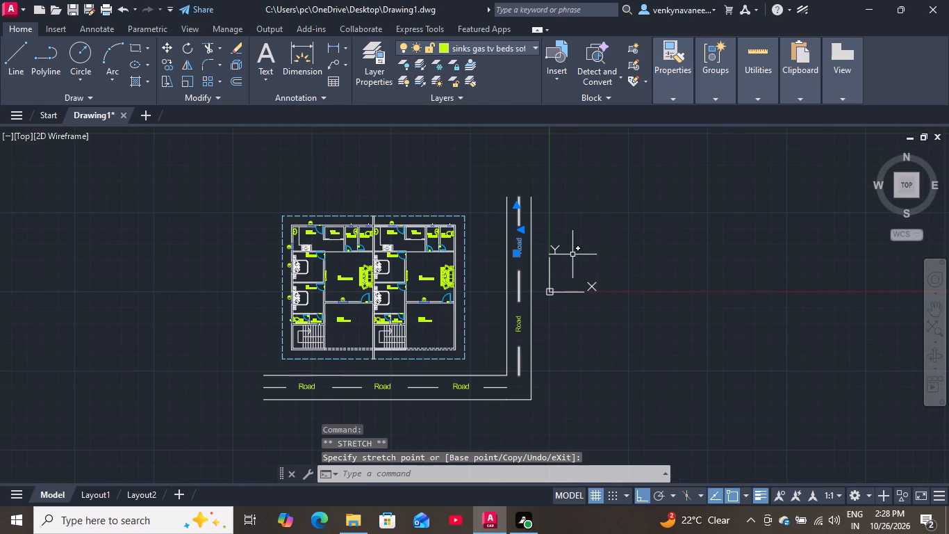
key("Escape")
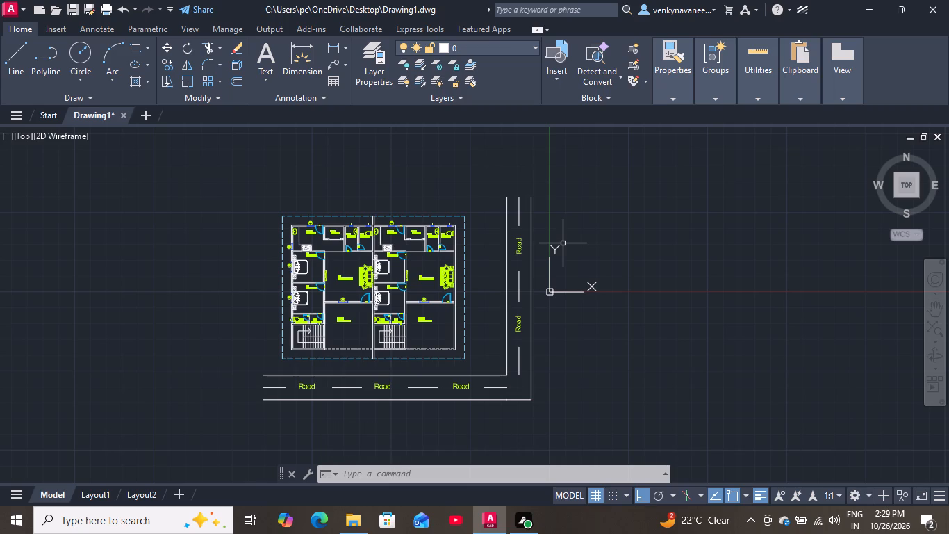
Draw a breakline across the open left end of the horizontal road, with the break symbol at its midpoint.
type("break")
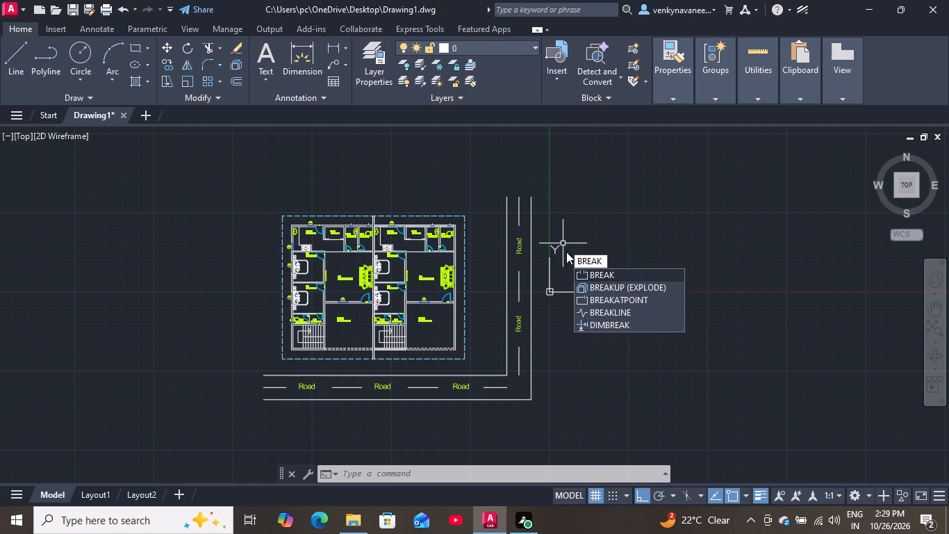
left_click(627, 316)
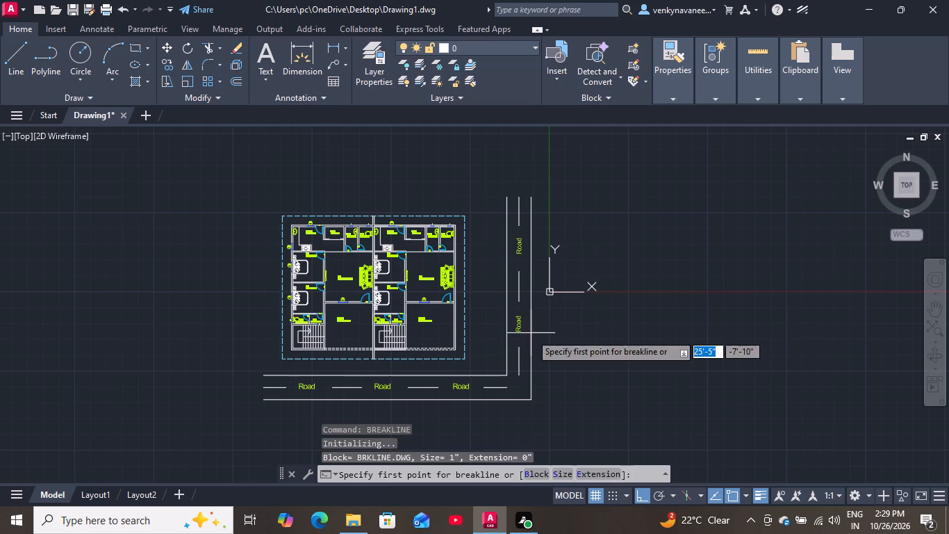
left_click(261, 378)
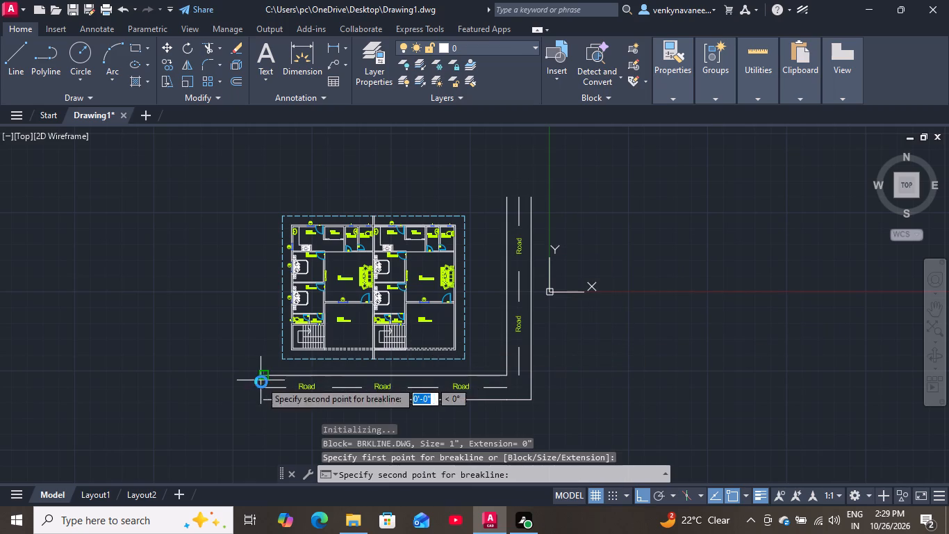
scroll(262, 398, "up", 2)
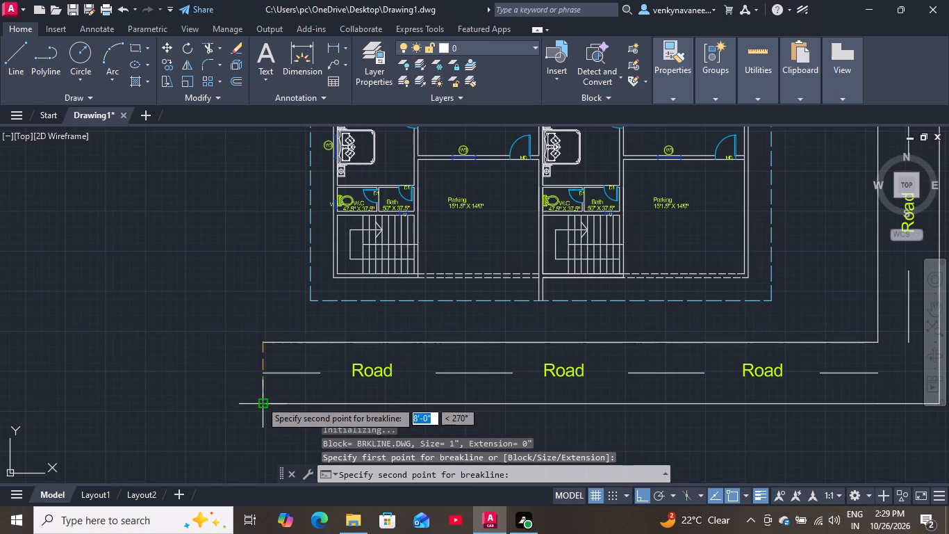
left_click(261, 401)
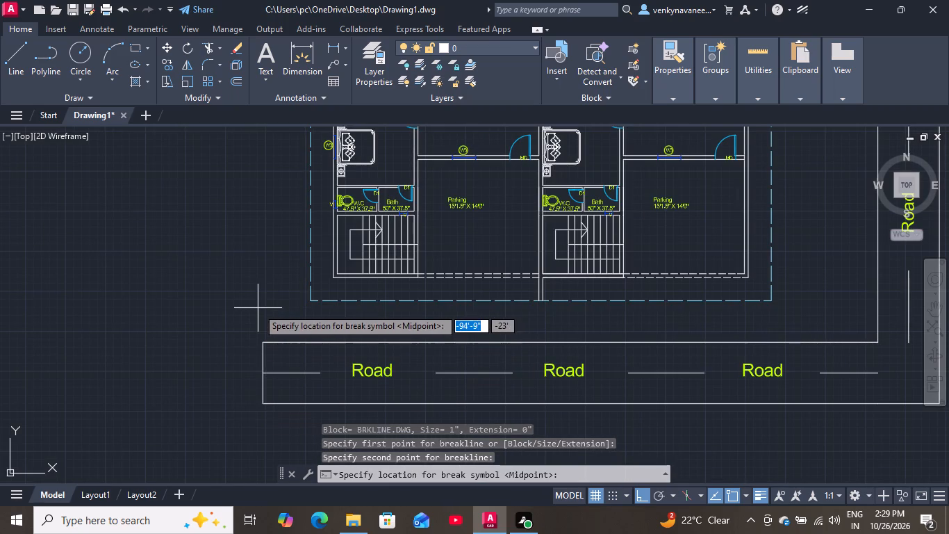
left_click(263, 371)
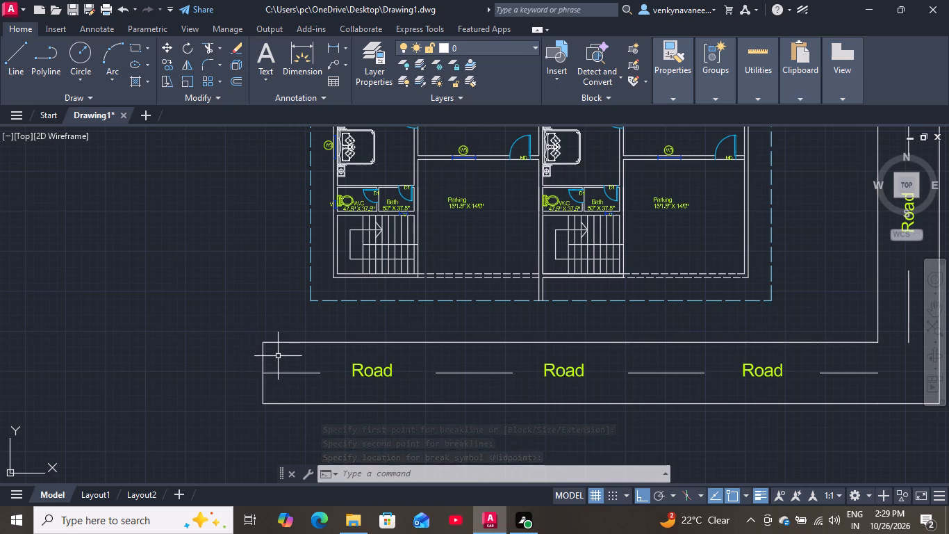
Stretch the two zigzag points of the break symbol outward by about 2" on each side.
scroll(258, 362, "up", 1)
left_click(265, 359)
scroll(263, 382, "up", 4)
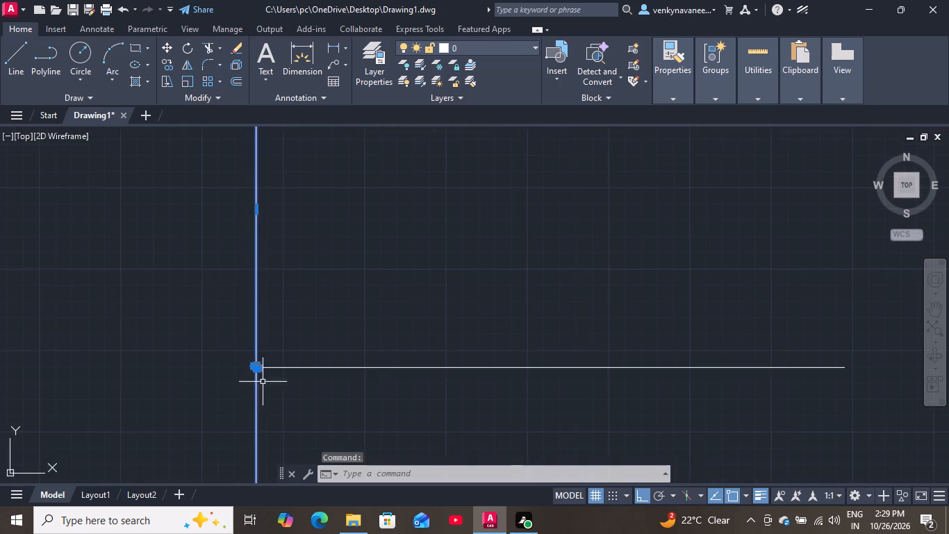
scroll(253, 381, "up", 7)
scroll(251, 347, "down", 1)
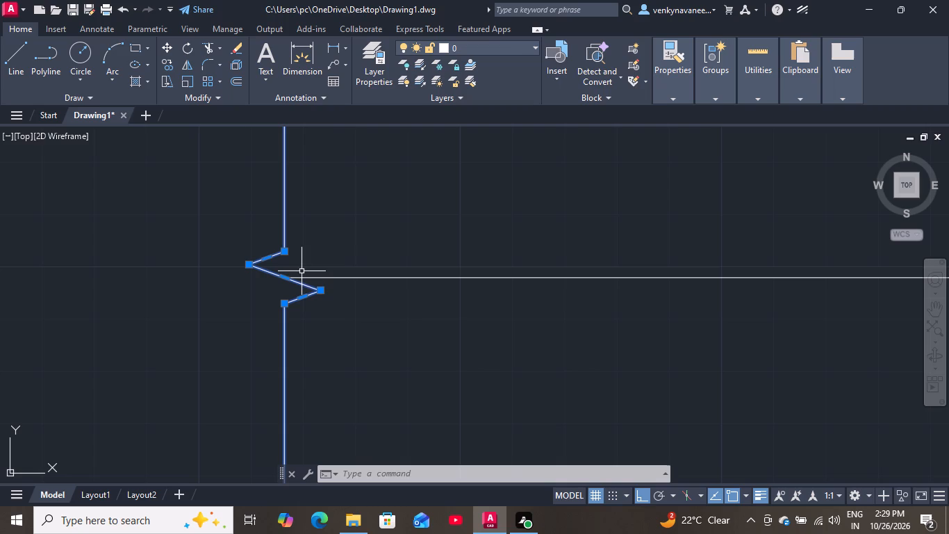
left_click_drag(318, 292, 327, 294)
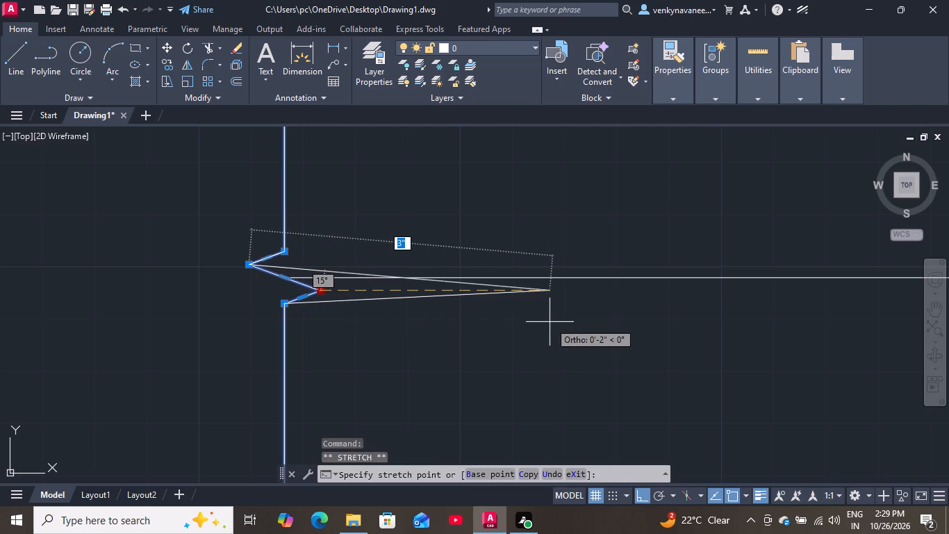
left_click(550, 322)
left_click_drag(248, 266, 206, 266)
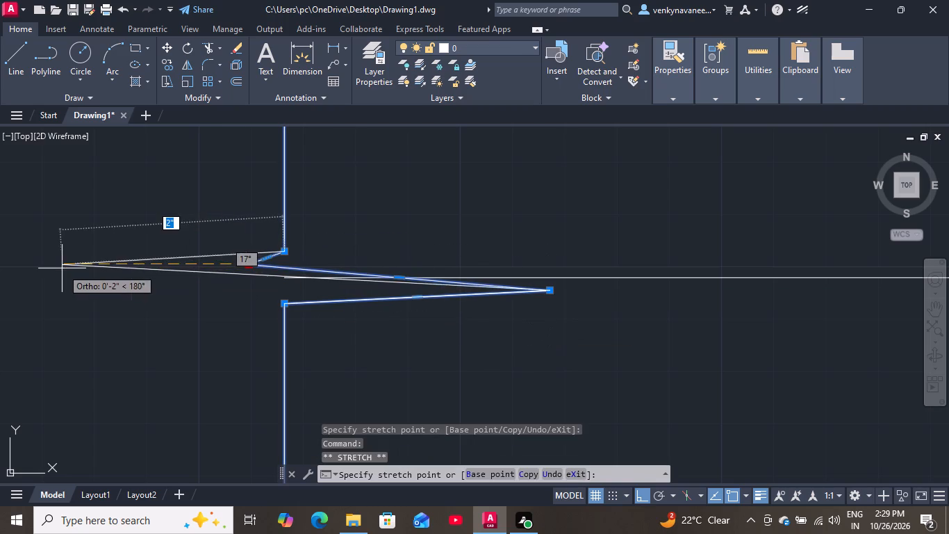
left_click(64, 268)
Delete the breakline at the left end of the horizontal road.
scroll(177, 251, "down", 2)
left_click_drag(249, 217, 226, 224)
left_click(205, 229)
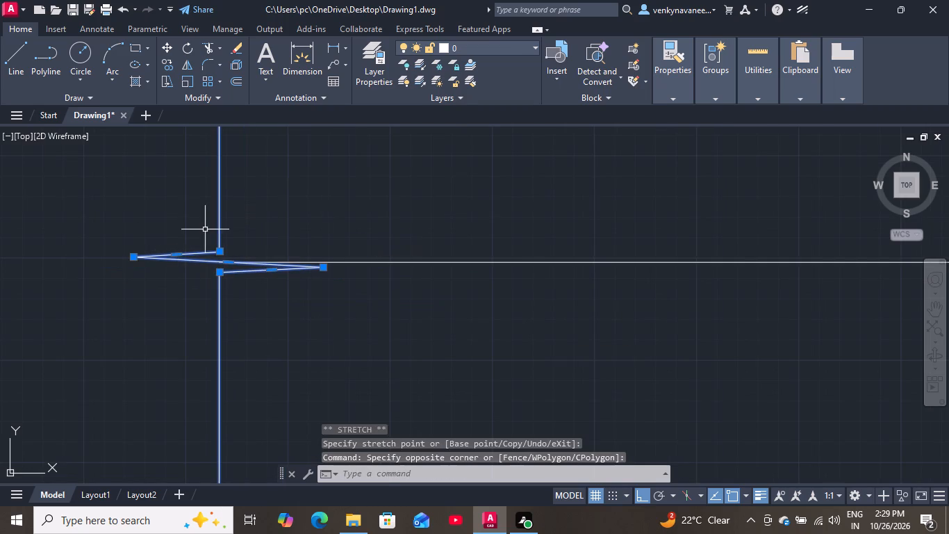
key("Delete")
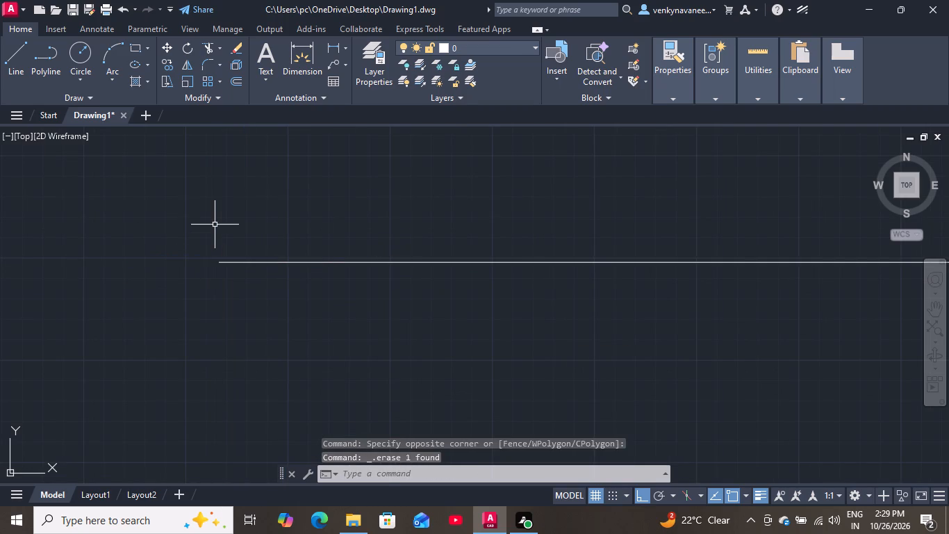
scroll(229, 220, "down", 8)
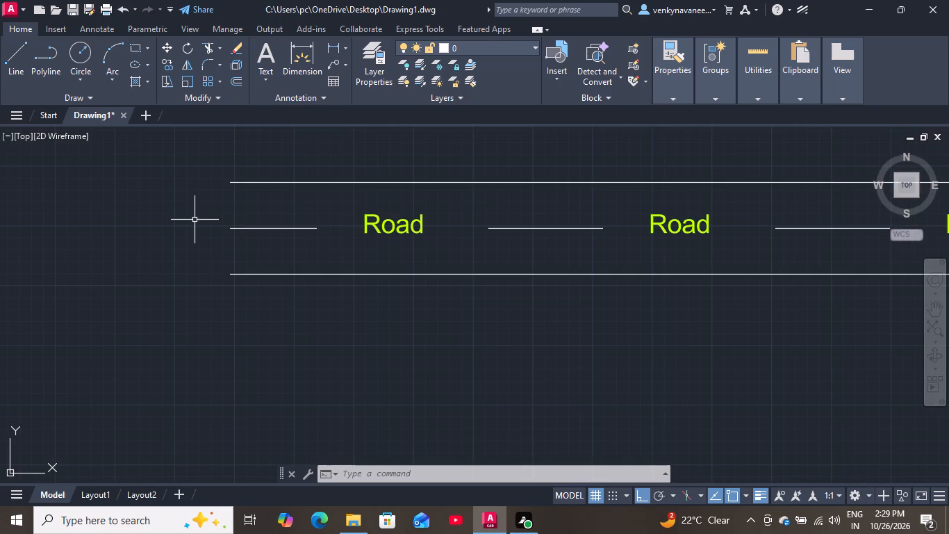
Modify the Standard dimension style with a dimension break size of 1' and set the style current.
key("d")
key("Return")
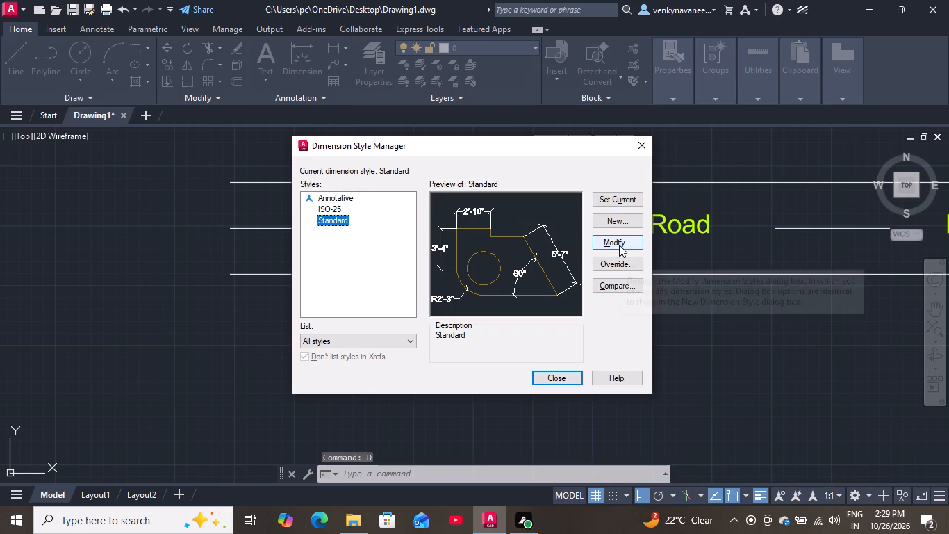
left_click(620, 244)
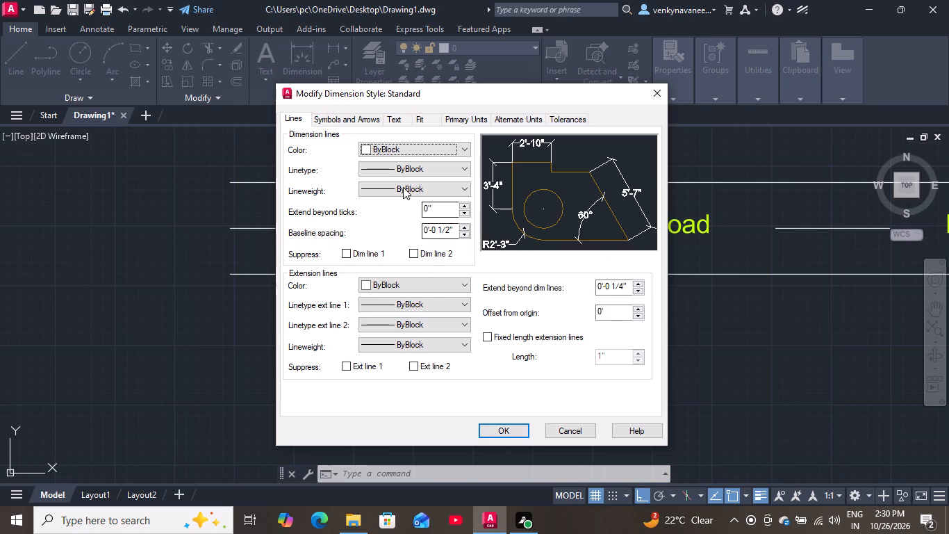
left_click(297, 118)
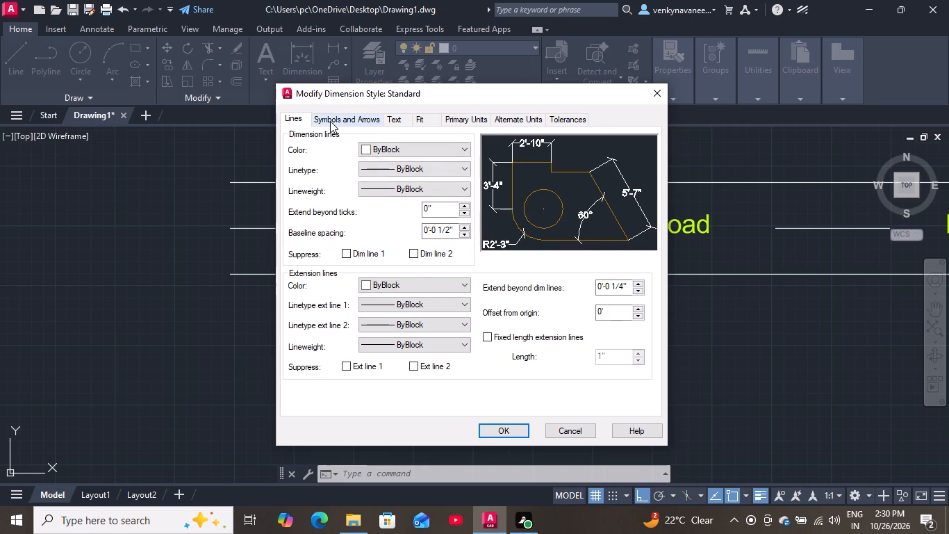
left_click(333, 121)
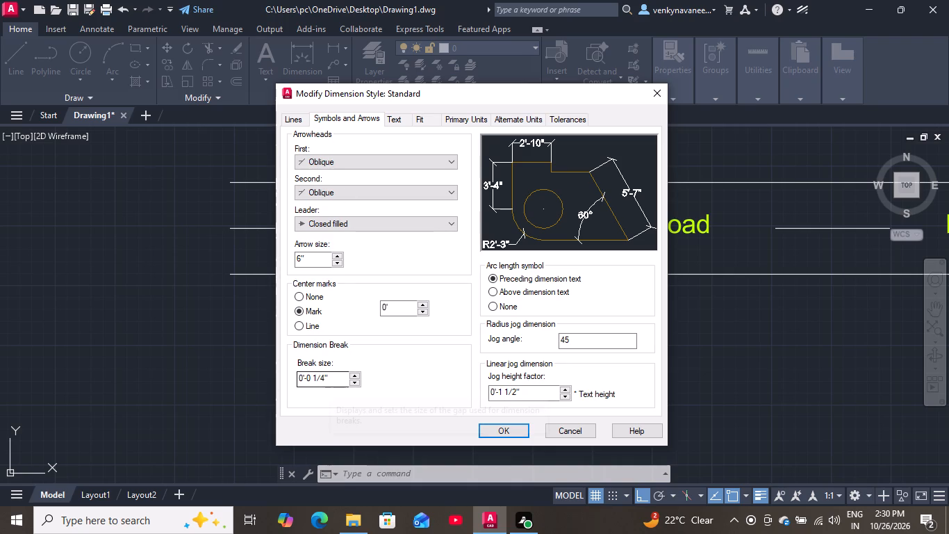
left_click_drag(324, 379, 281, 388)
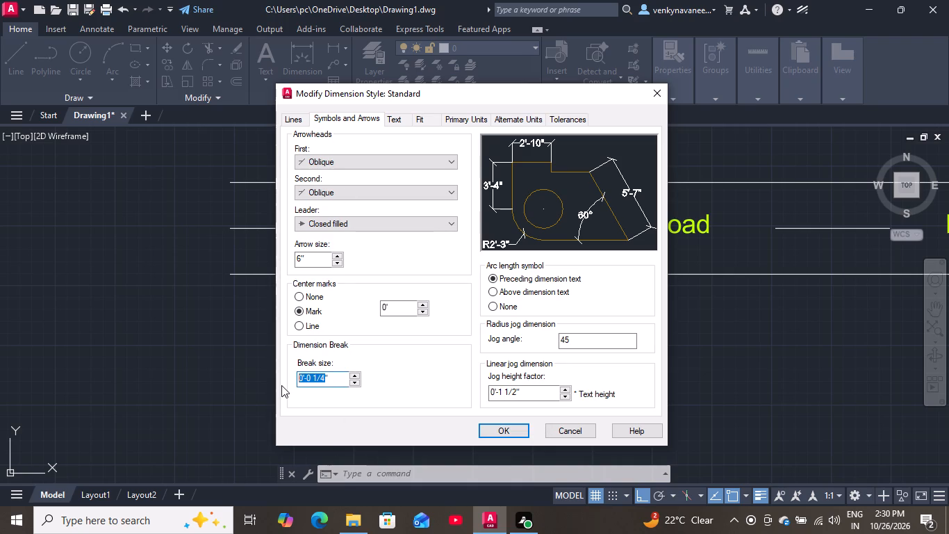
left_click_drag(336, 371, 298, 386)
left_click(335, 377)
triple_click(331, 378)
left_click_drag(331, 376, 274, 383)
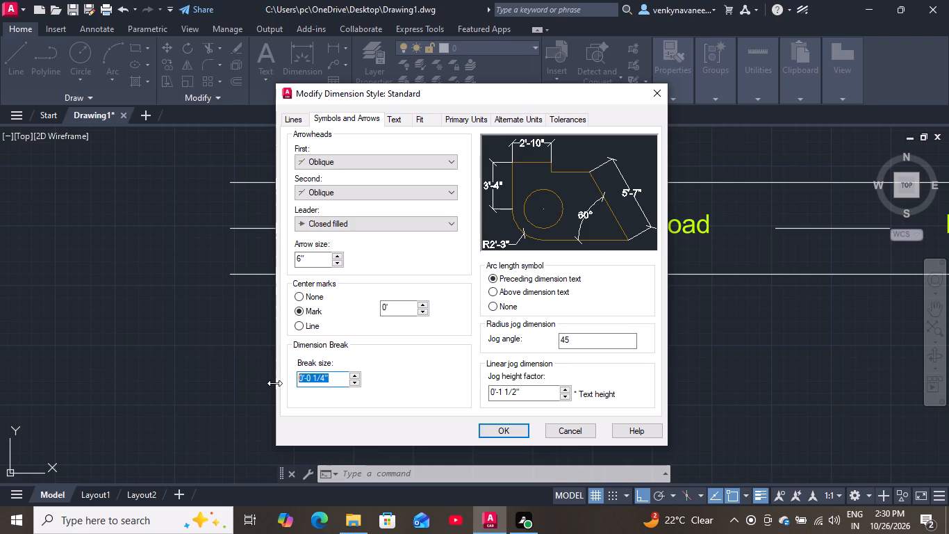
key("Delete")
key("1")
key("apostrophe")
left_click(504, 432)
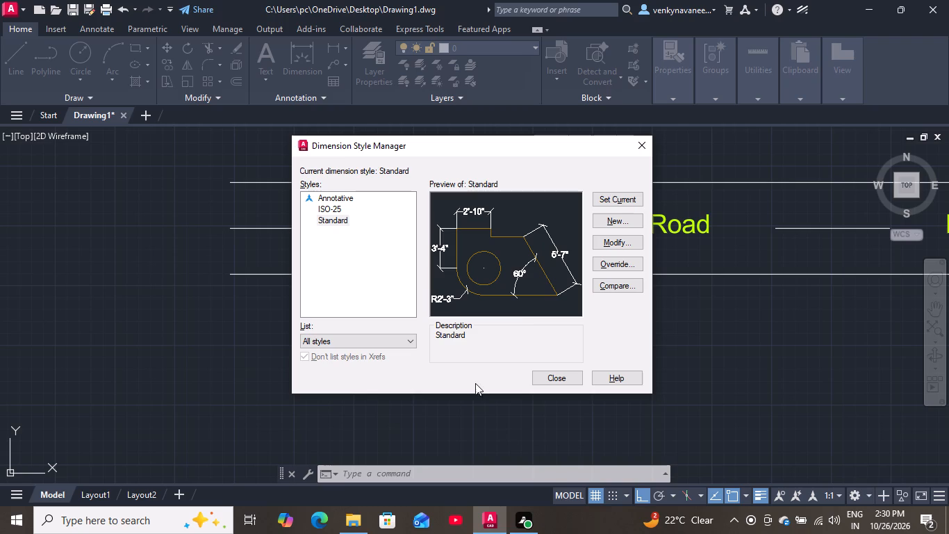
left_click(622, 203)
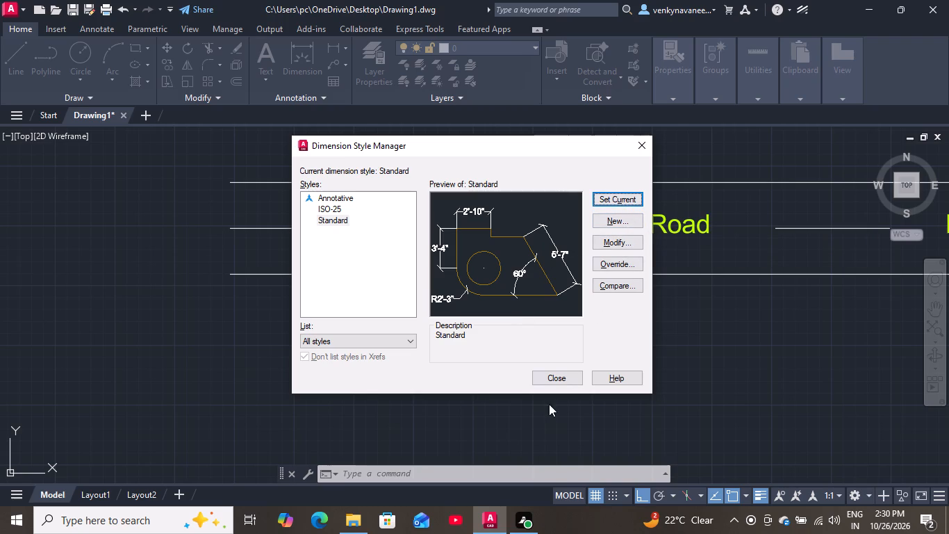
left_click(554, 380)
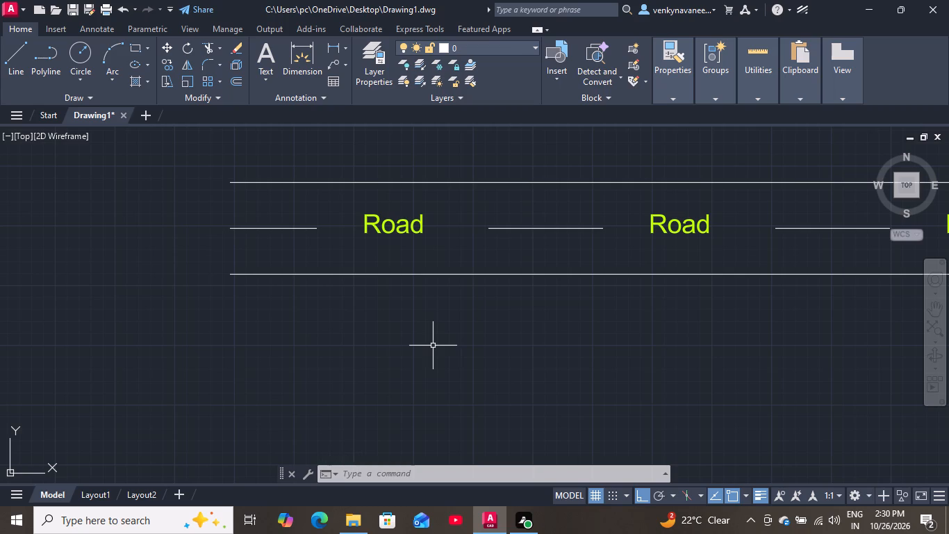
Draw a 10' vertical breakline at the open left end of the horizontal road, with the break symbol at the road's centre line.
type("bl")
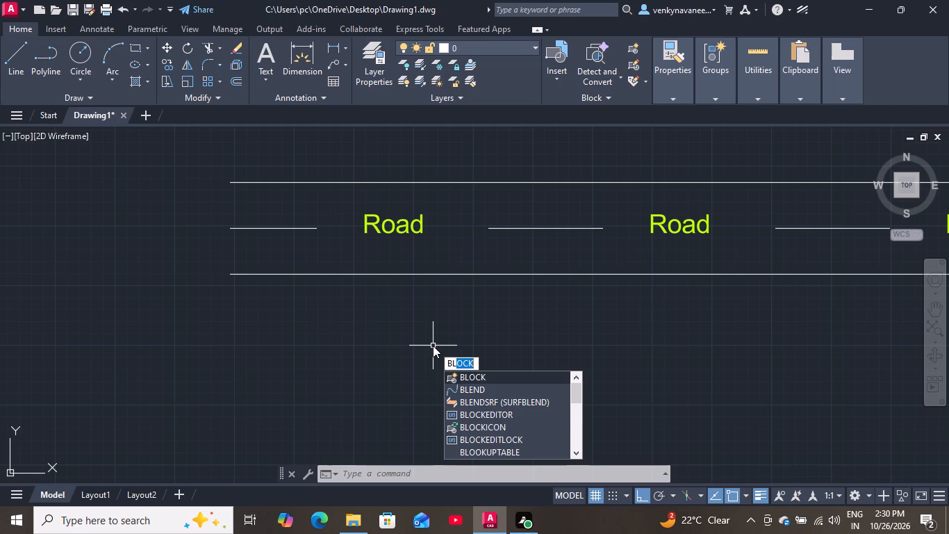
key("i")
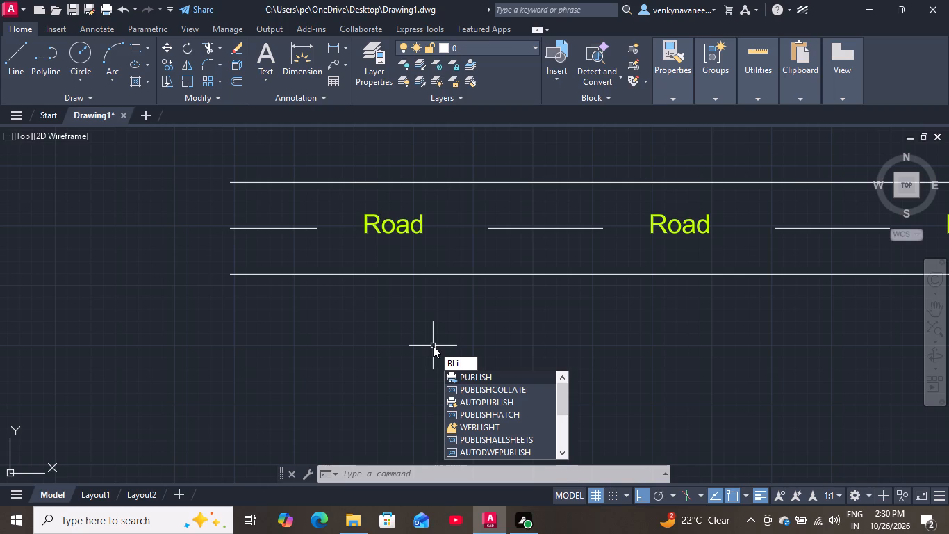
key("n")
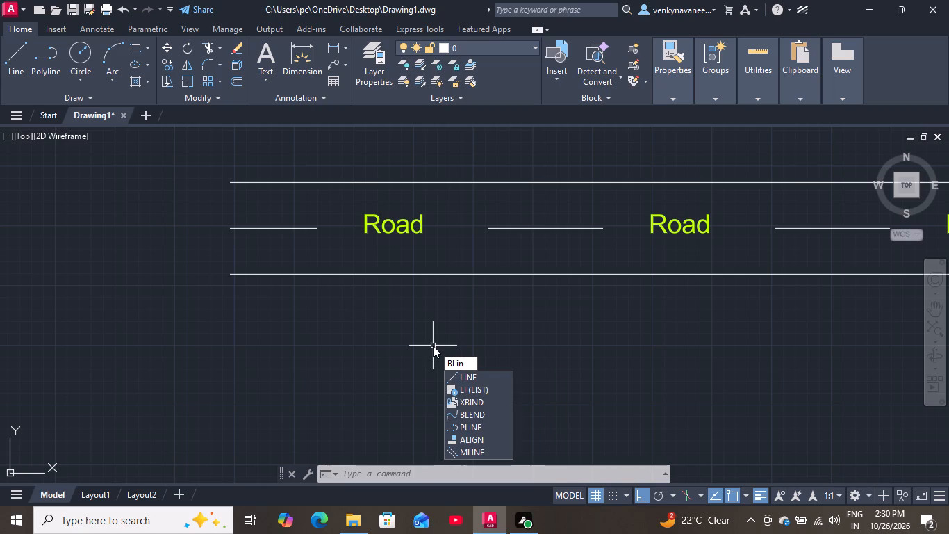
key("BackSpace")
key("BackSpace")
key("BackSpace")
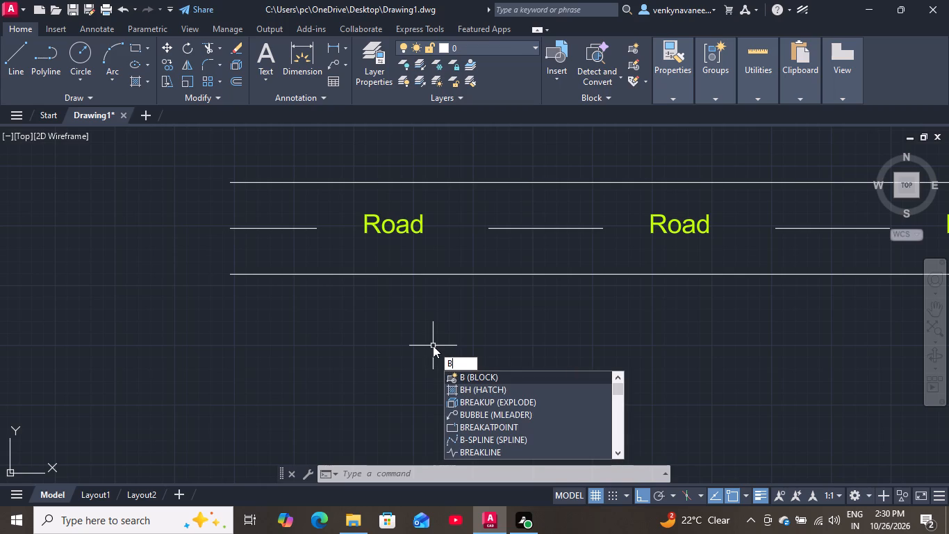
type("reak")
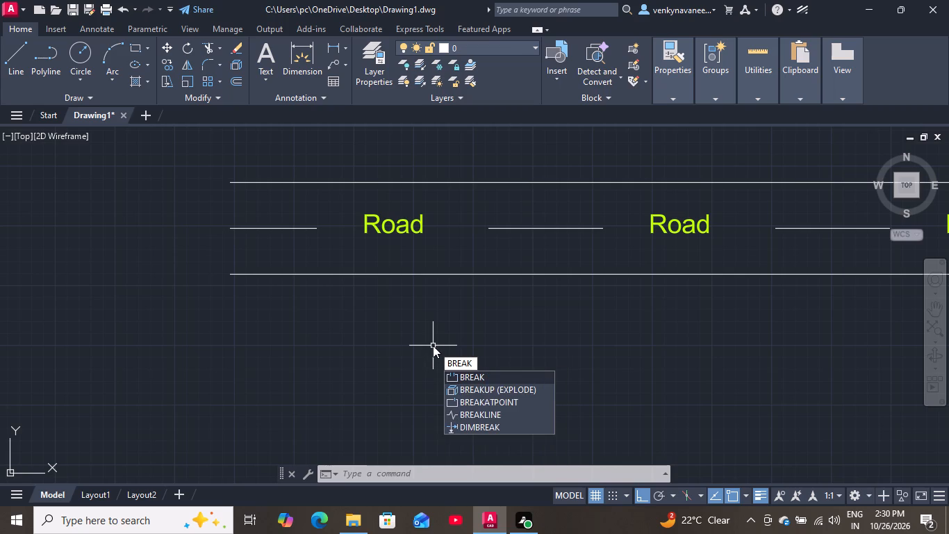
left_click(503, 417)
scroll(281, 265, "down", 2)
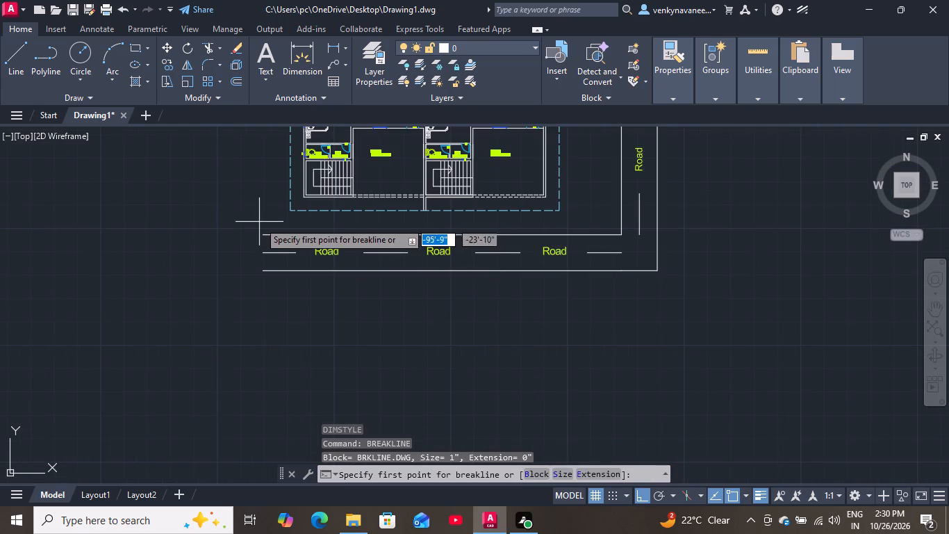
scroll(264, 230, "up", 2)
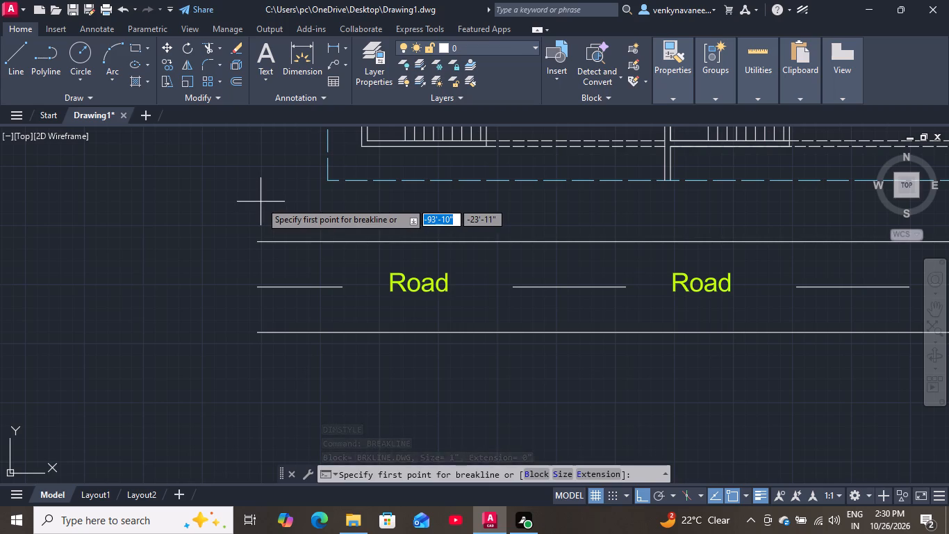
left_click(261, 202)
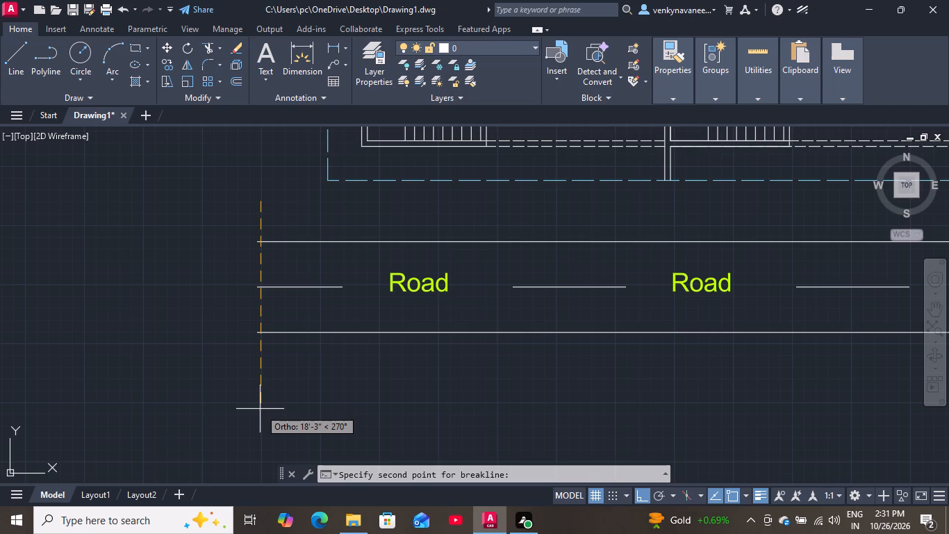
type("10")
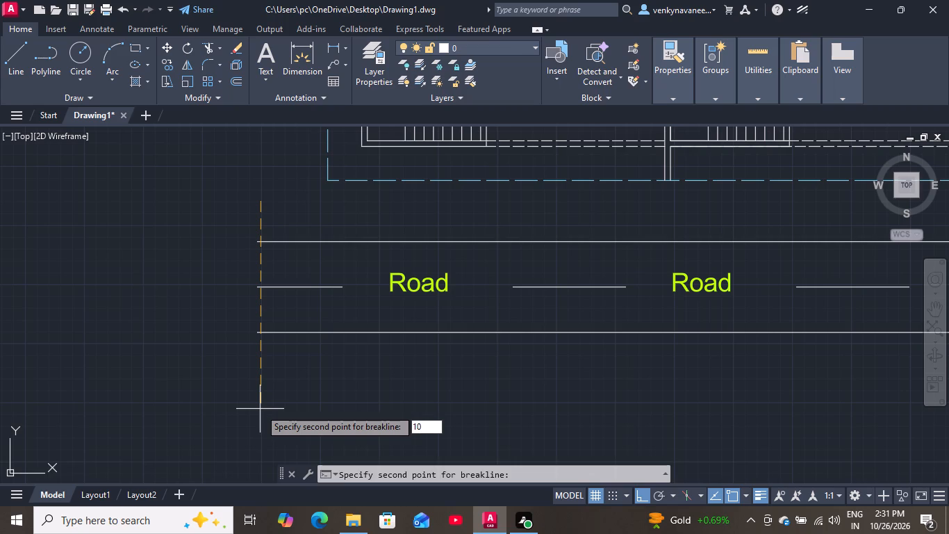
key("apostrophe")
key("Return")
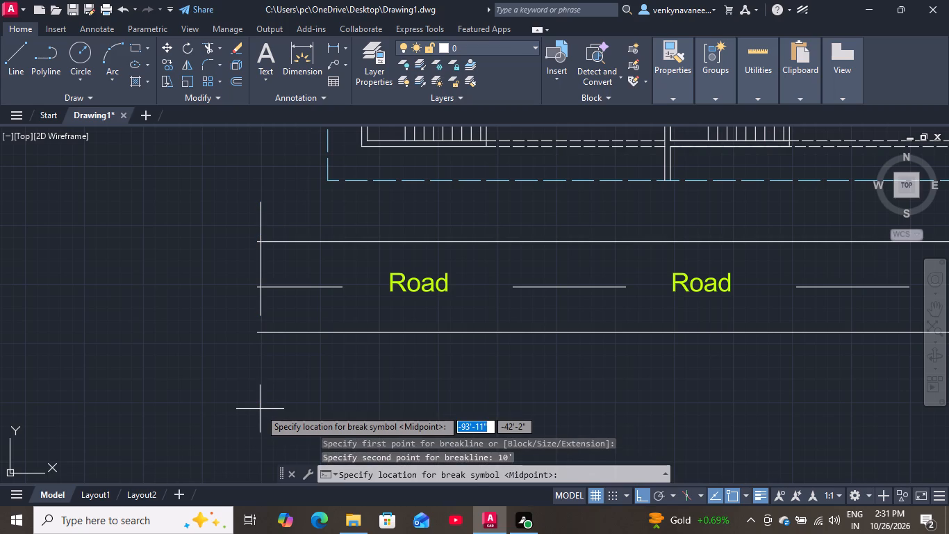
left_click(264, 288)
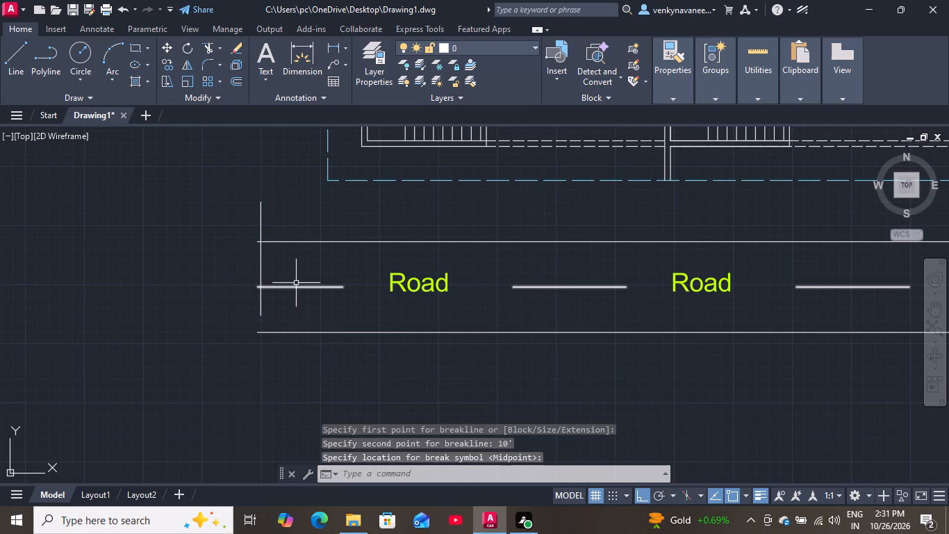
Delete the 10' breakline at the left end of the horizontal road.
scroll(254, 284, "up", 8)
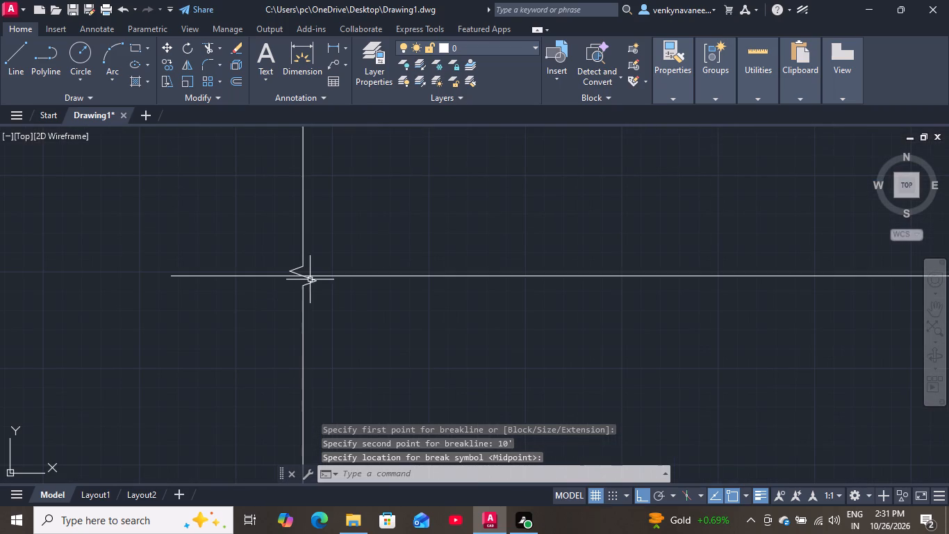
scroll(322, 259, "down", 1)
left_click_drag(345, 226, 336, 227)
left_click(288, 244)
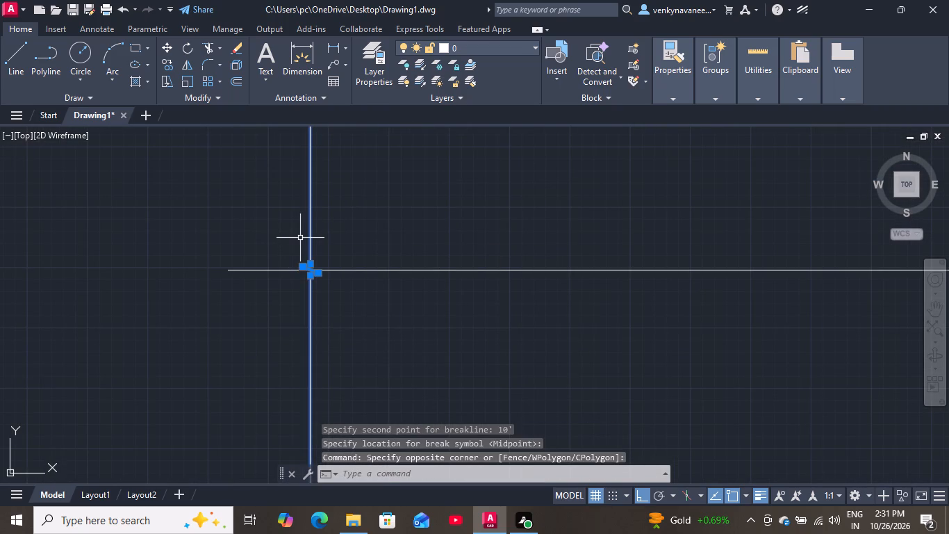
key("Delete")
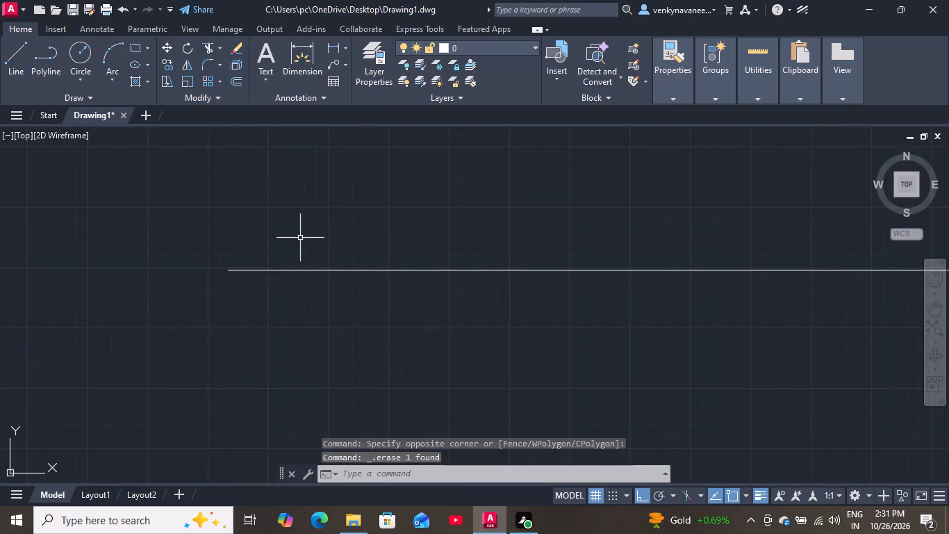
Modify the Standard dimension style with a dimension break size of 10'.
scroll(289, 220, "down", 1)
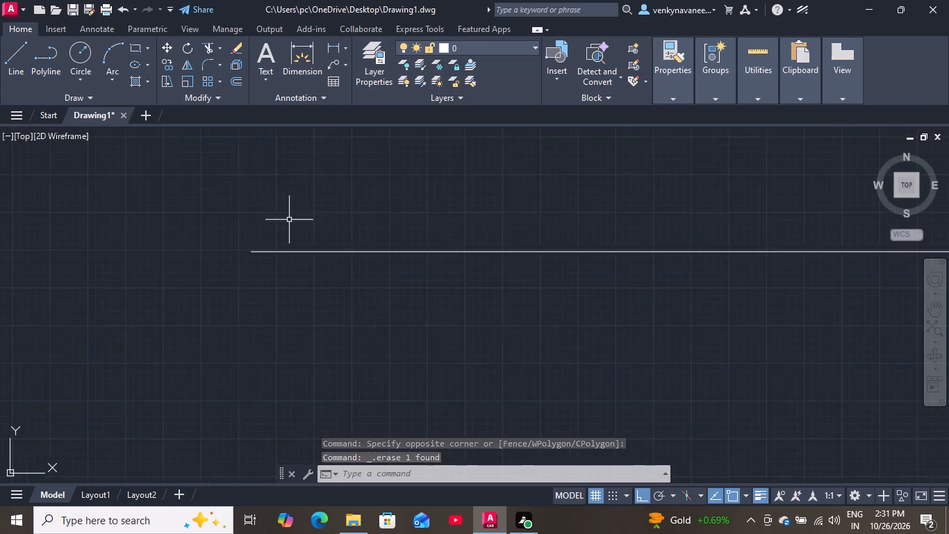
scroll(289, 220, "down", 4)
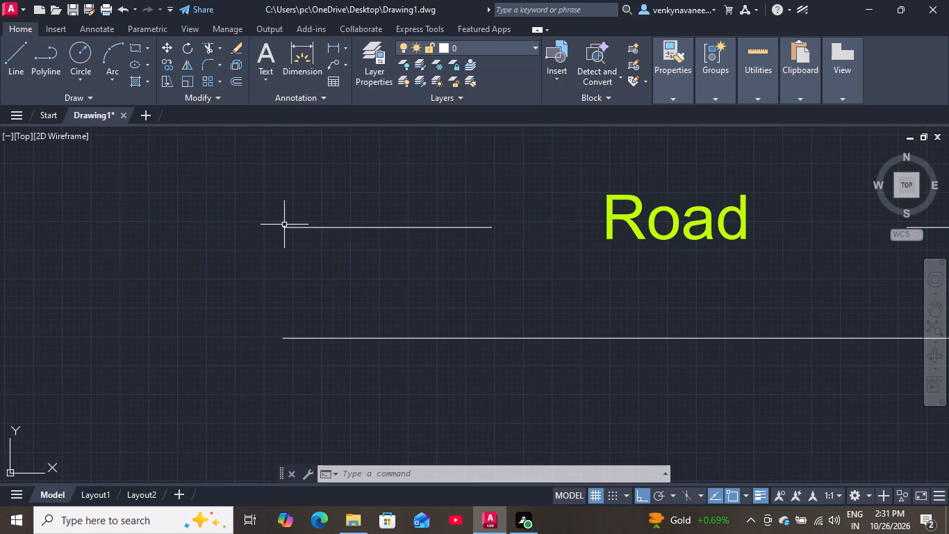
key("d")
key("Return")
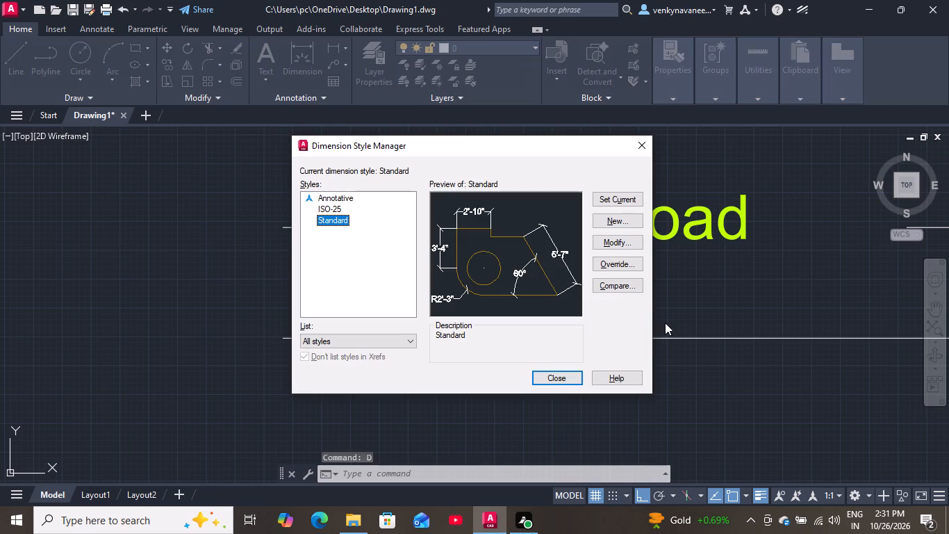
left_click(620, 238)
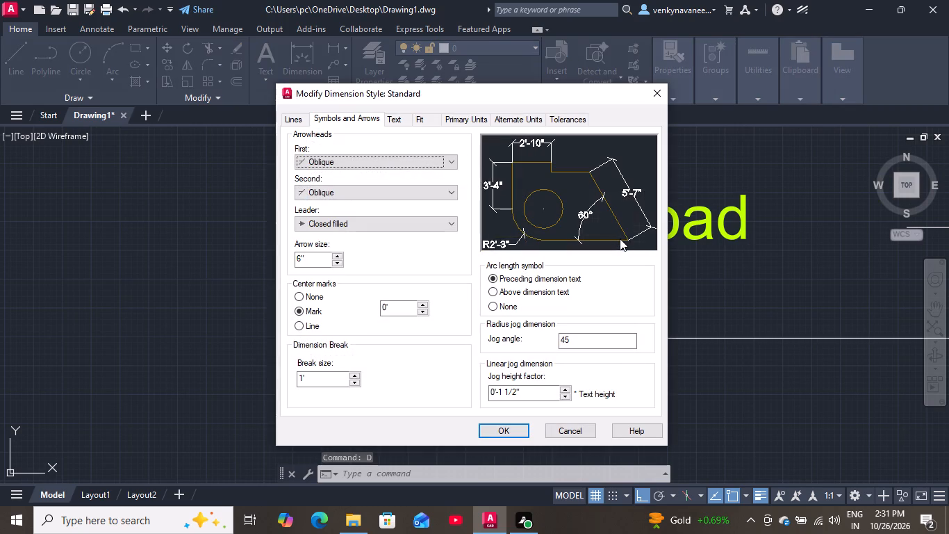
left_click(310, 378)
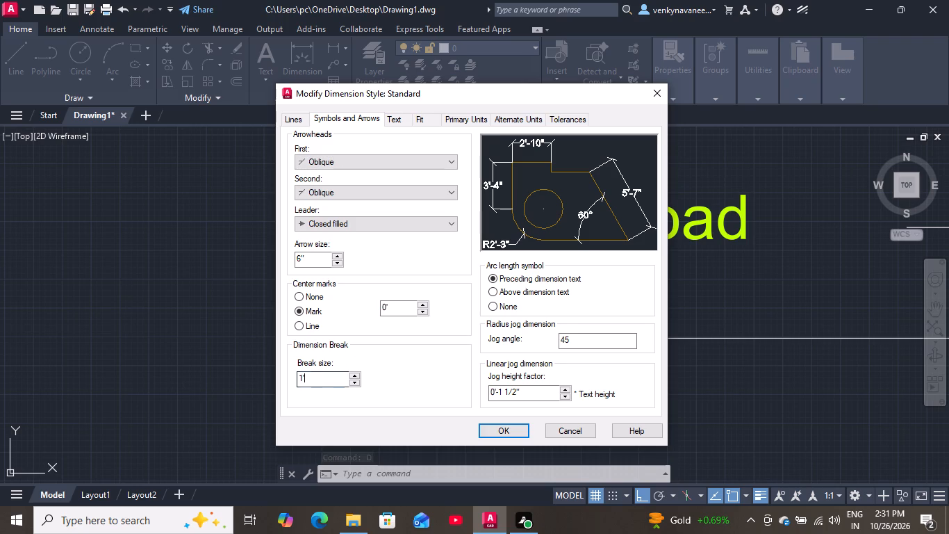
left_click(301, 380)
key("equal")
key("BackSpace")
key("0")
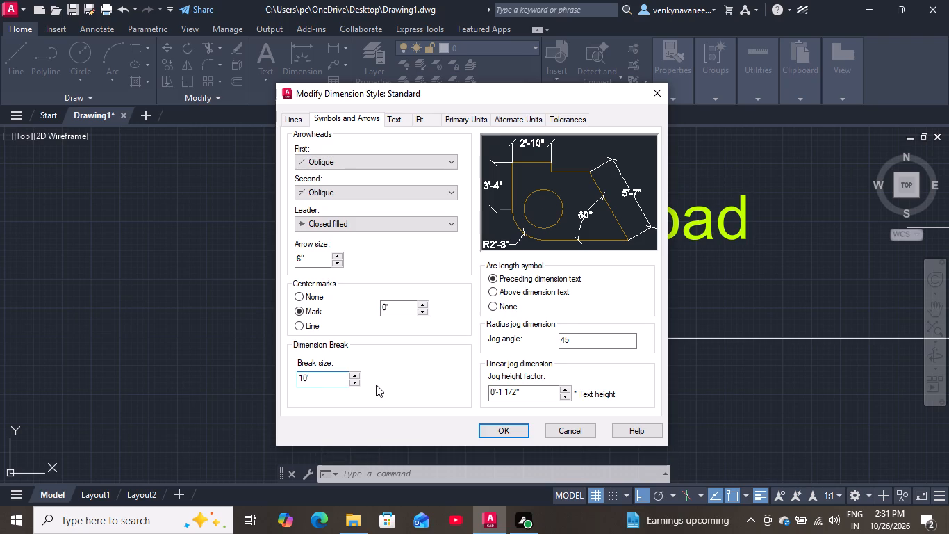
left_click(488, 427)
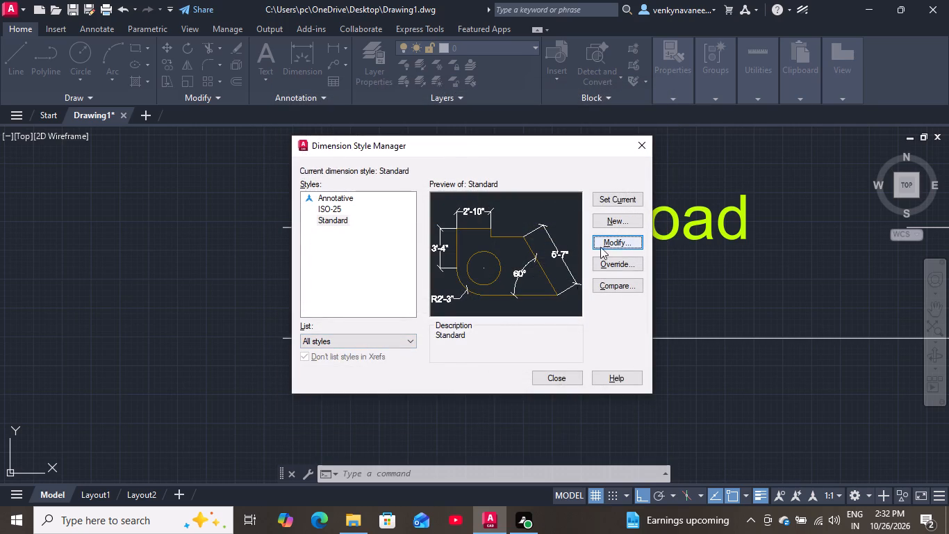
Set the Standard dimension style current and close the Dimension Style Manager.
left_click(618, 199)
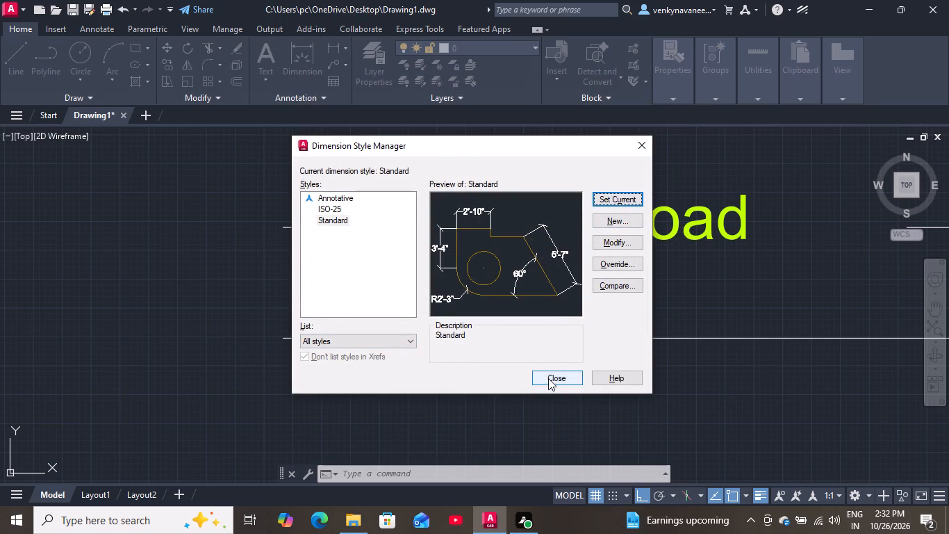
left_click(549, 378)
Draw an 8' vertical breakline across the open left end of the horizontal road, with the break symbol at the centre line.
scroll(418, 319, "down", 3)
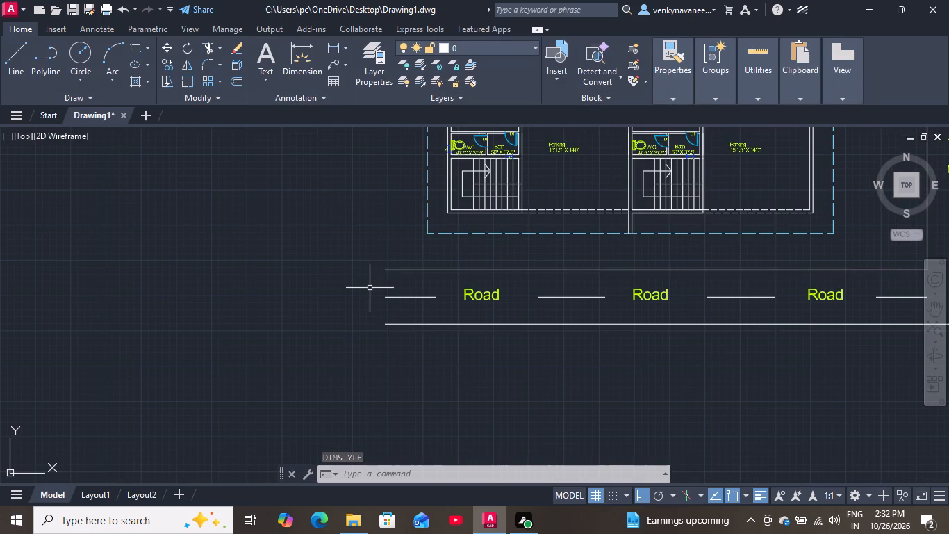
type("break")
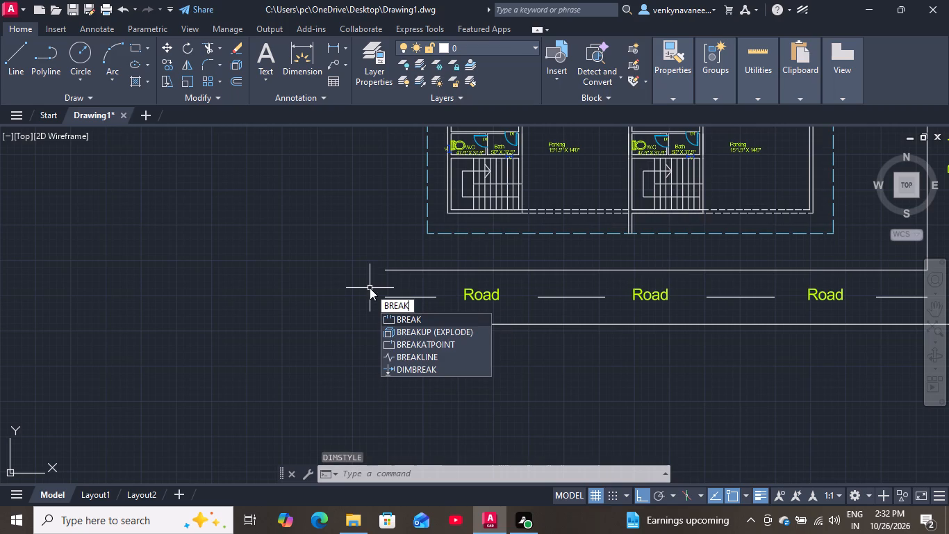
left_click(443, 362)
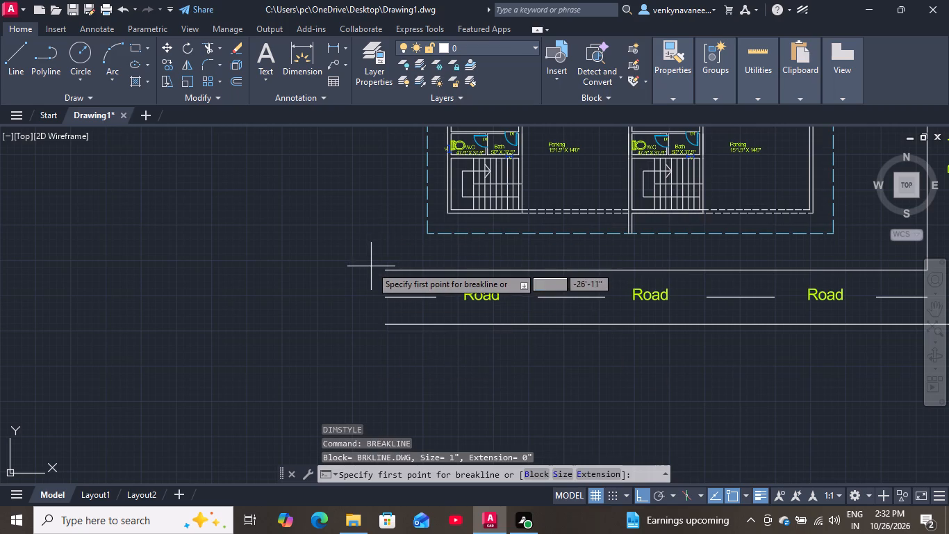
left_click(381, 266)
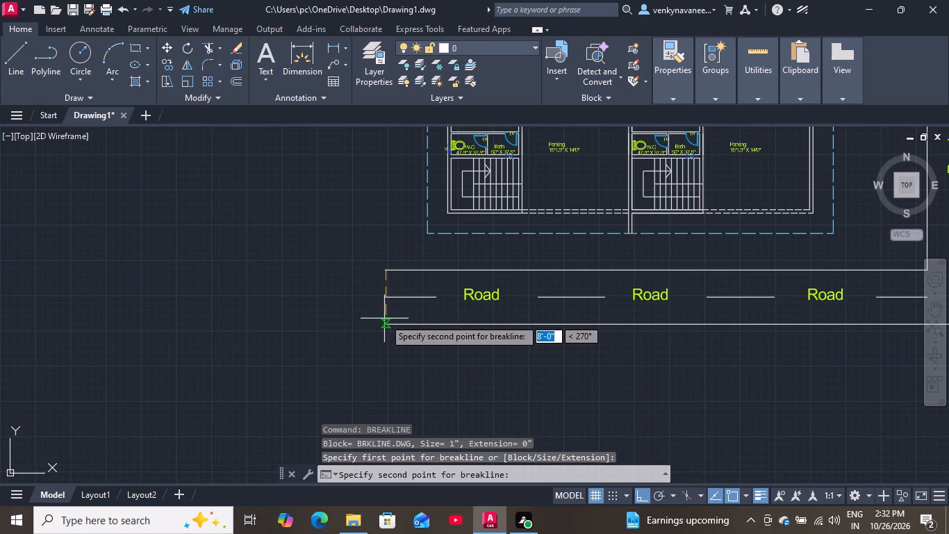
left_click(385, 320)
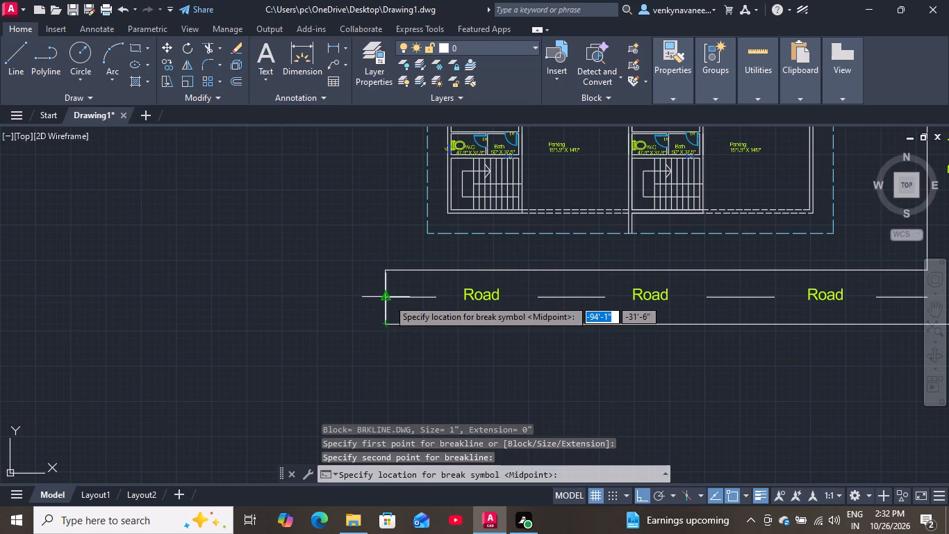
left_click(388, 299)
Scale the breakline at the left end of the horizontal road.
scroll(386, 297, "up", 7)
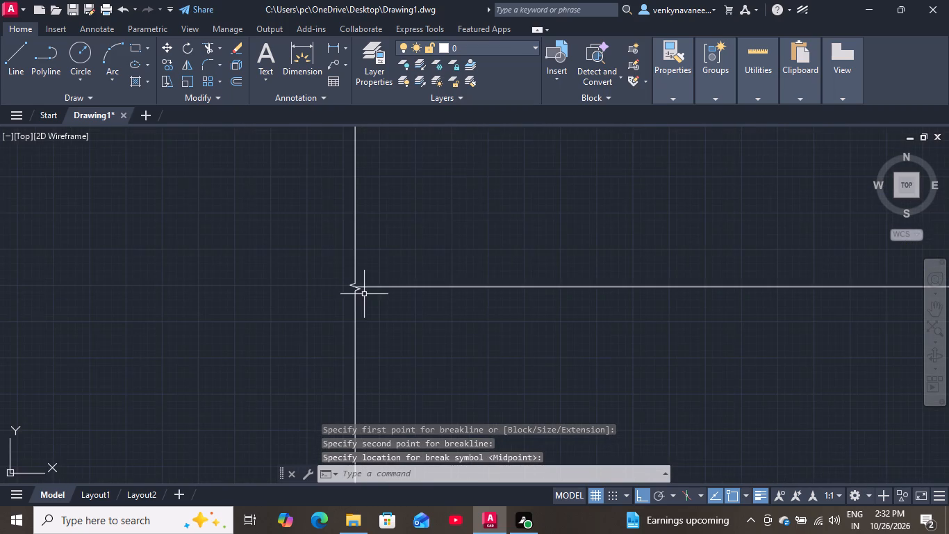
scroll(361, 294, "up", 2)
left_click(350, 280)
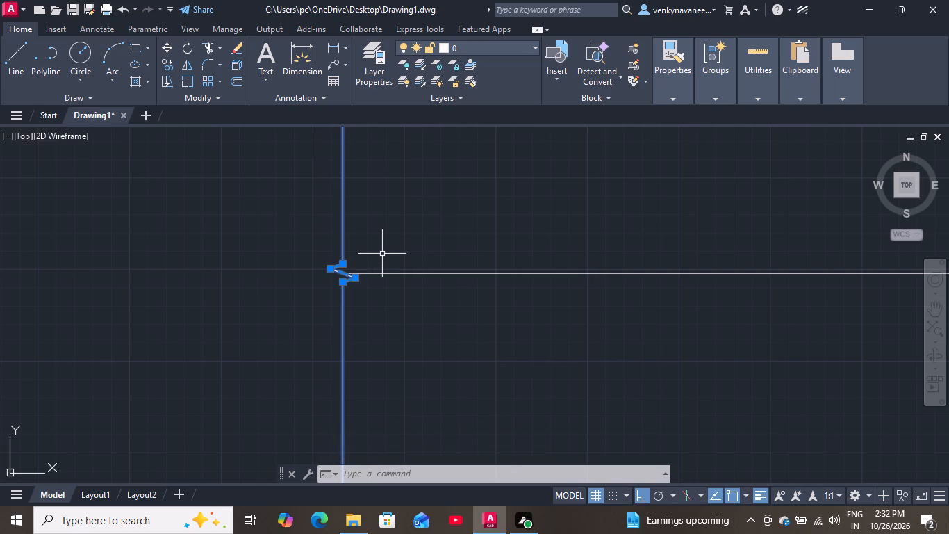
type("sc")
key("Return")
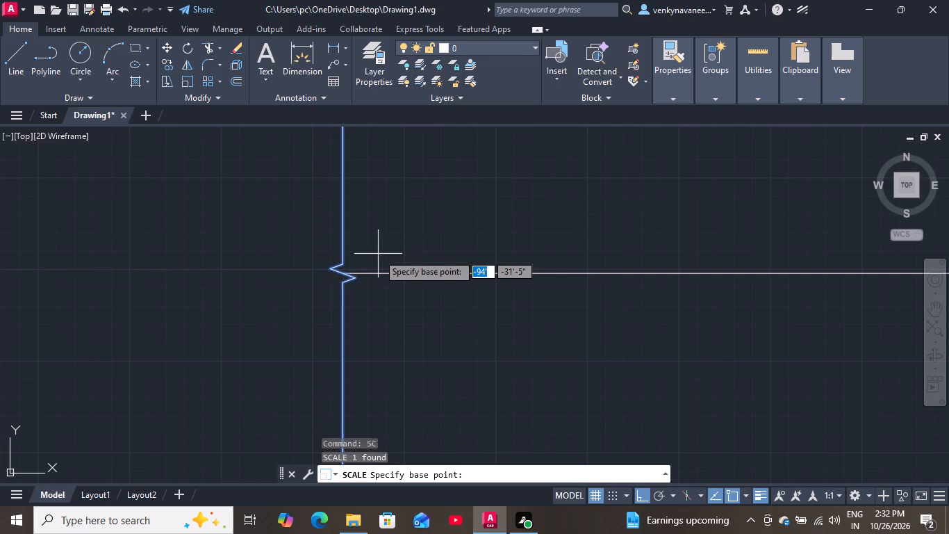
scroll(408, 244, "down", 5)
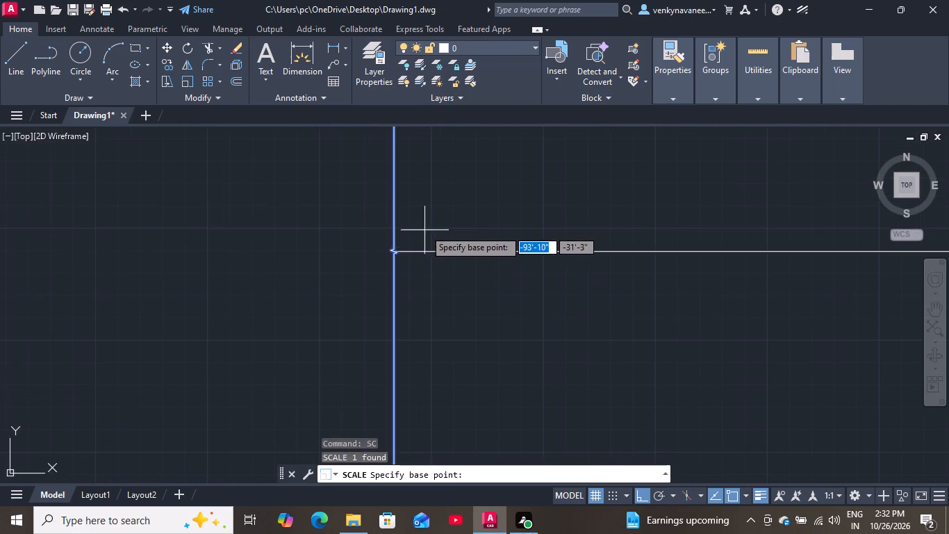
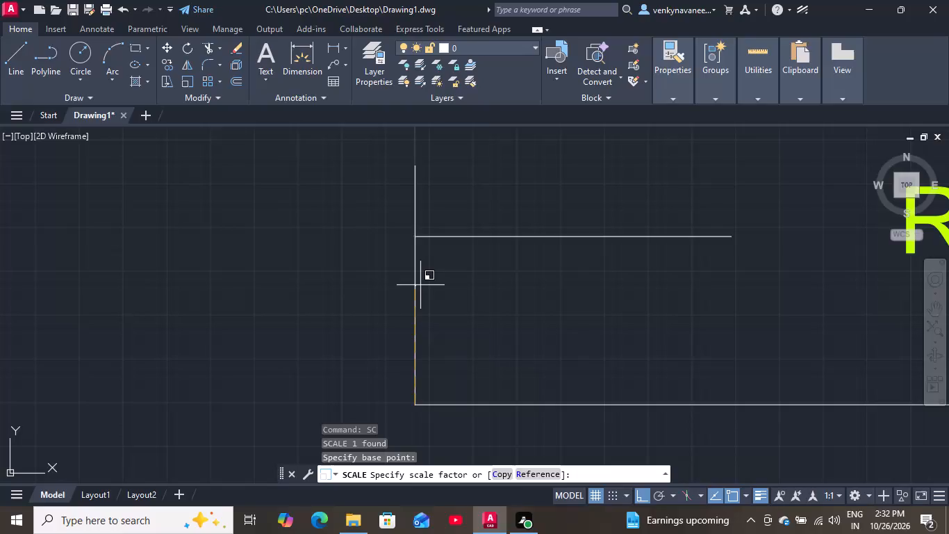
Cancel the unfinished Scale operation at the left end of the road.
scroll(436, 228, "down", 3)
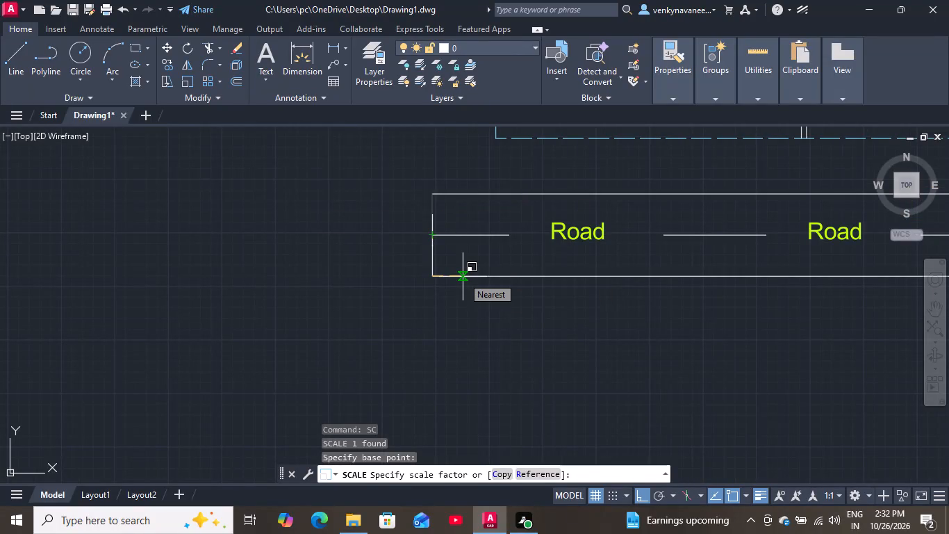
key("Escape")
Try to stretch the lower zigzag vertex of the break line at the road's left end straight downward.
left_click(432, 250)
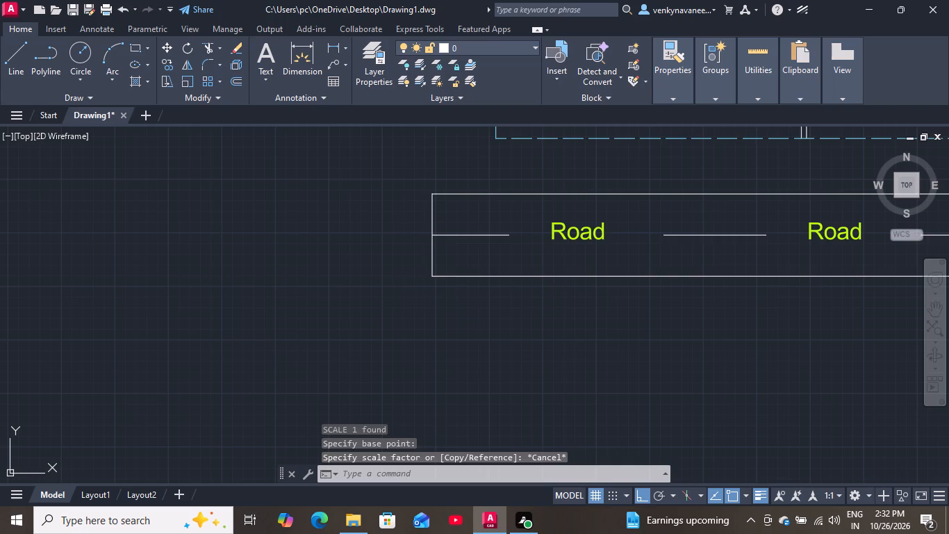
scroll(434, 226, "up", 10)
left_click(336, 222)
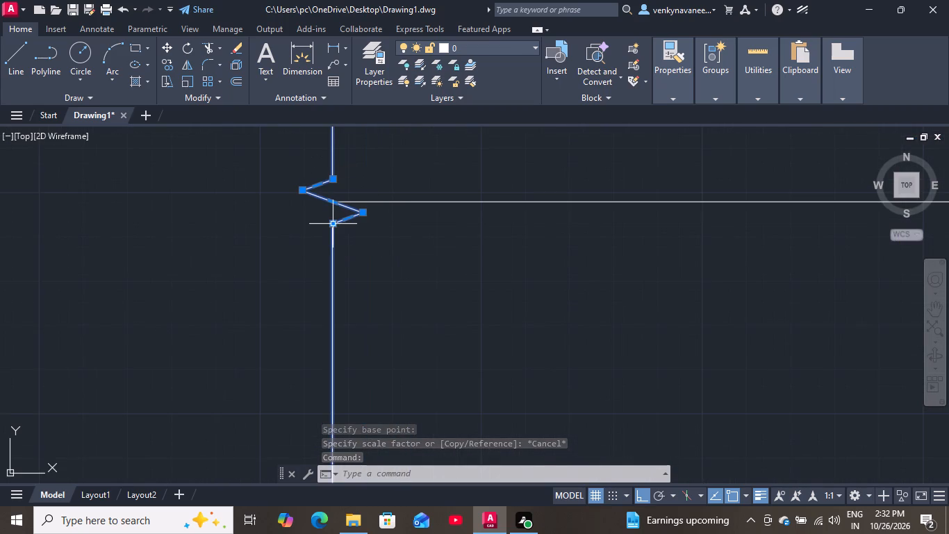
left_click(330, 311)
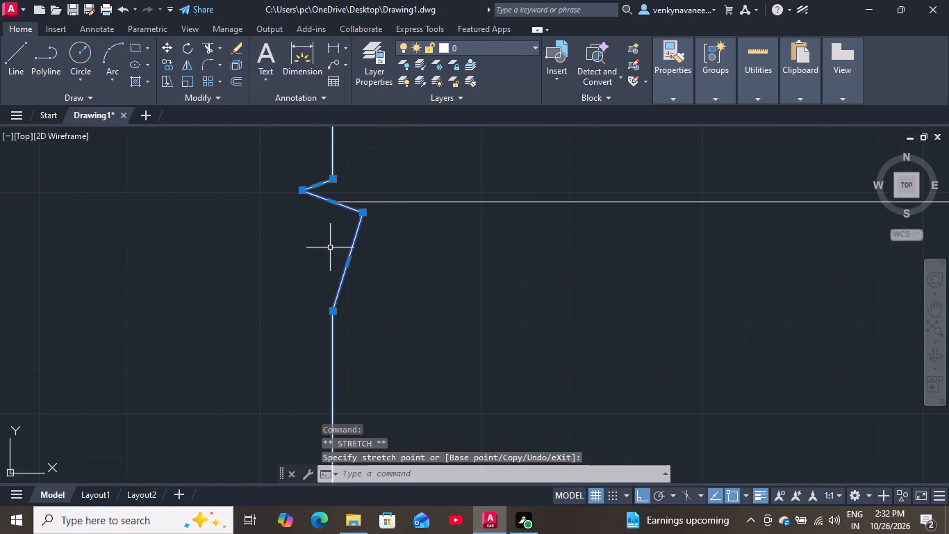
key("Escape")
Delete the zigzag break line at the left end of the road.
left_click_drag(373, 237, 361, 248)
left_click(336, 264)
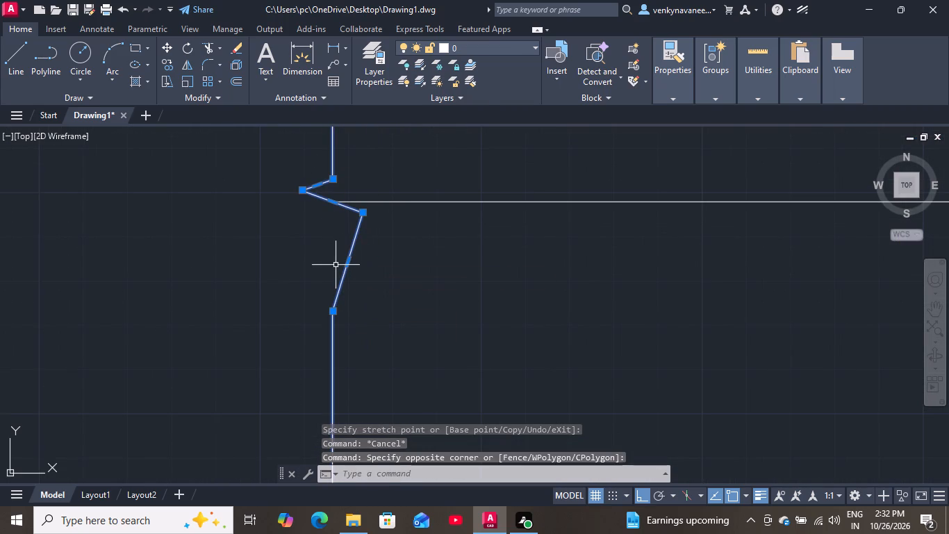
key("Delete")
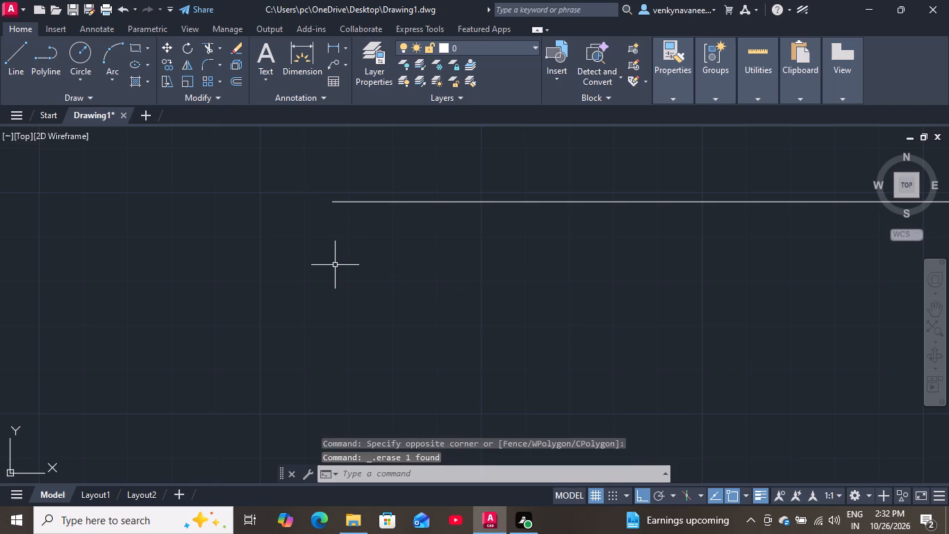
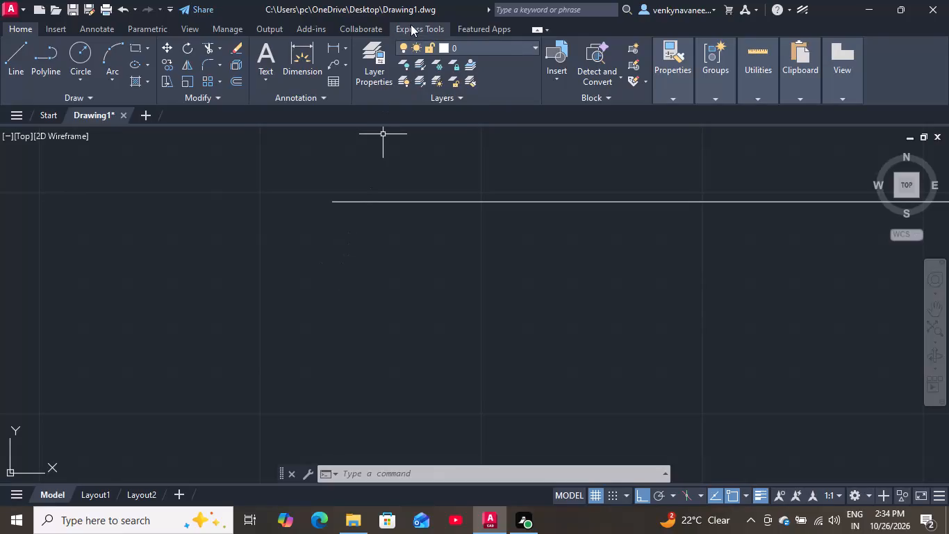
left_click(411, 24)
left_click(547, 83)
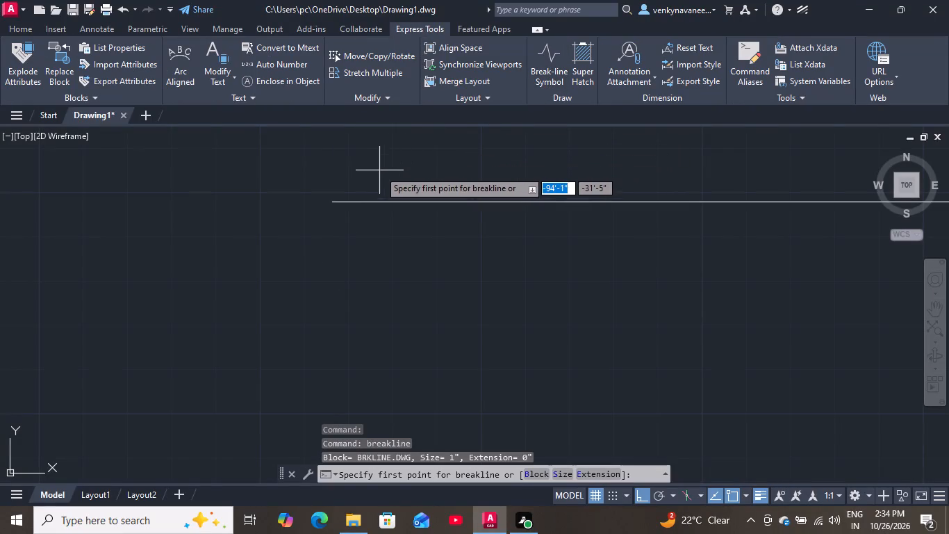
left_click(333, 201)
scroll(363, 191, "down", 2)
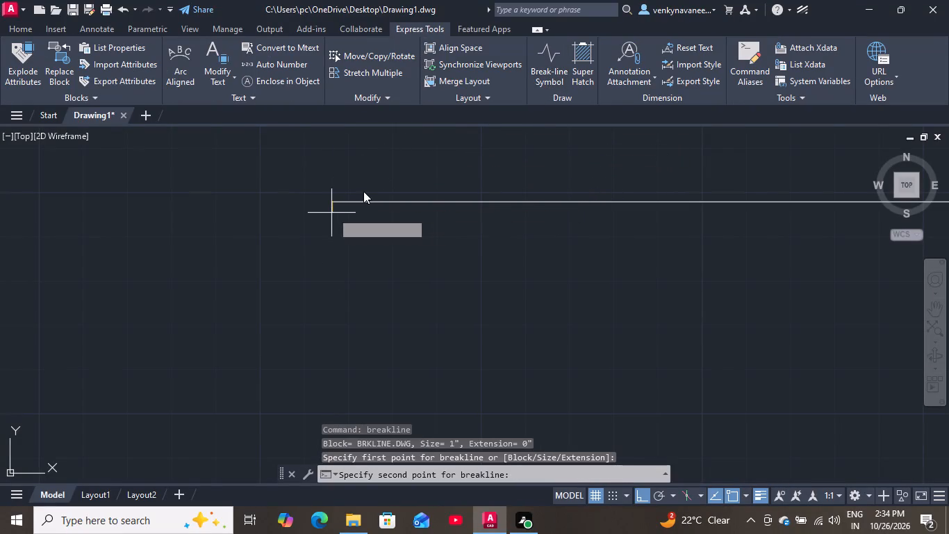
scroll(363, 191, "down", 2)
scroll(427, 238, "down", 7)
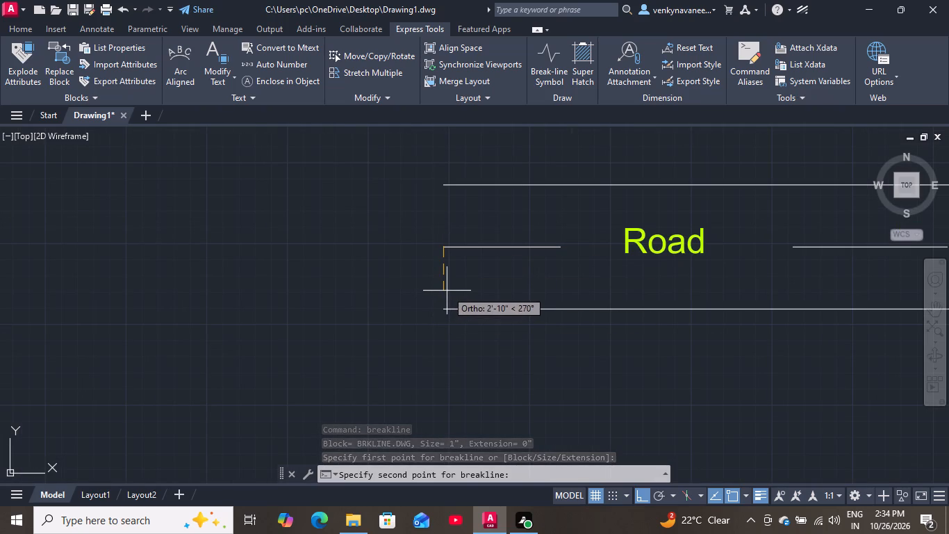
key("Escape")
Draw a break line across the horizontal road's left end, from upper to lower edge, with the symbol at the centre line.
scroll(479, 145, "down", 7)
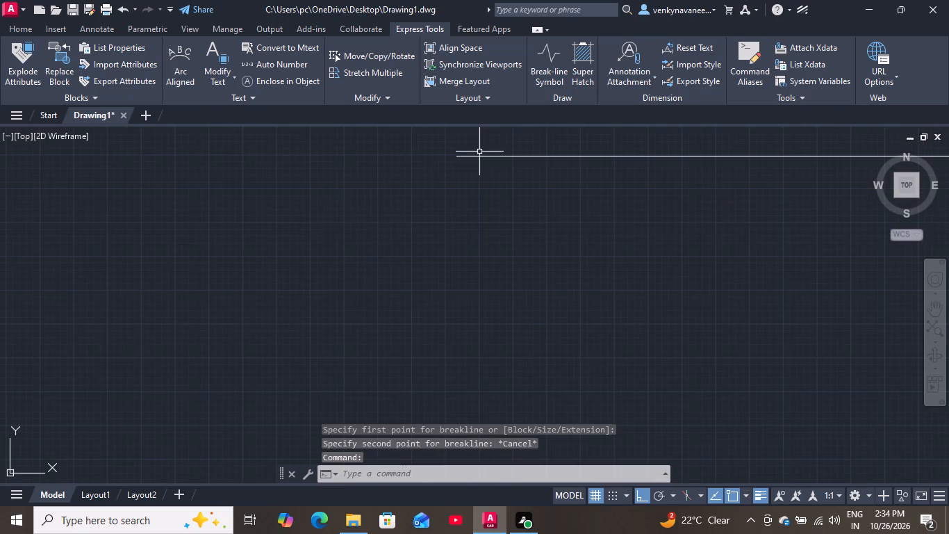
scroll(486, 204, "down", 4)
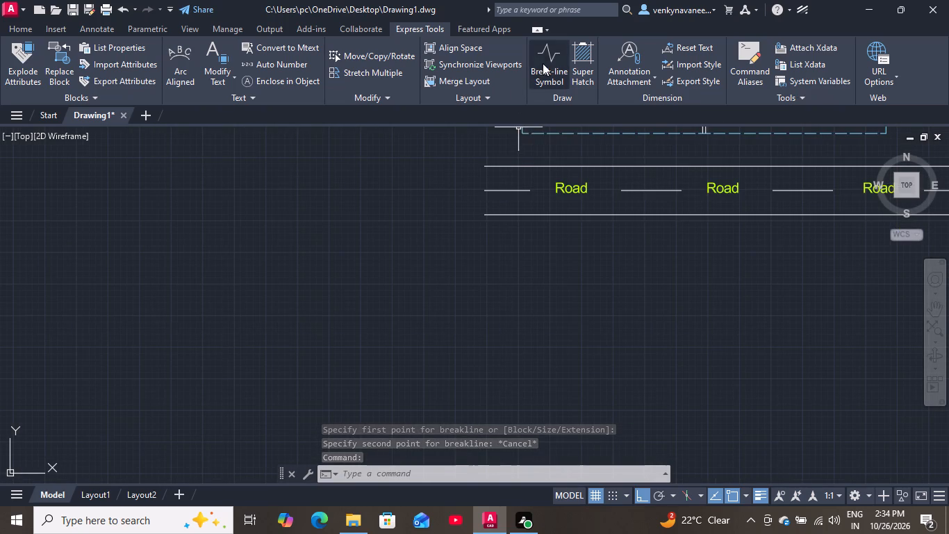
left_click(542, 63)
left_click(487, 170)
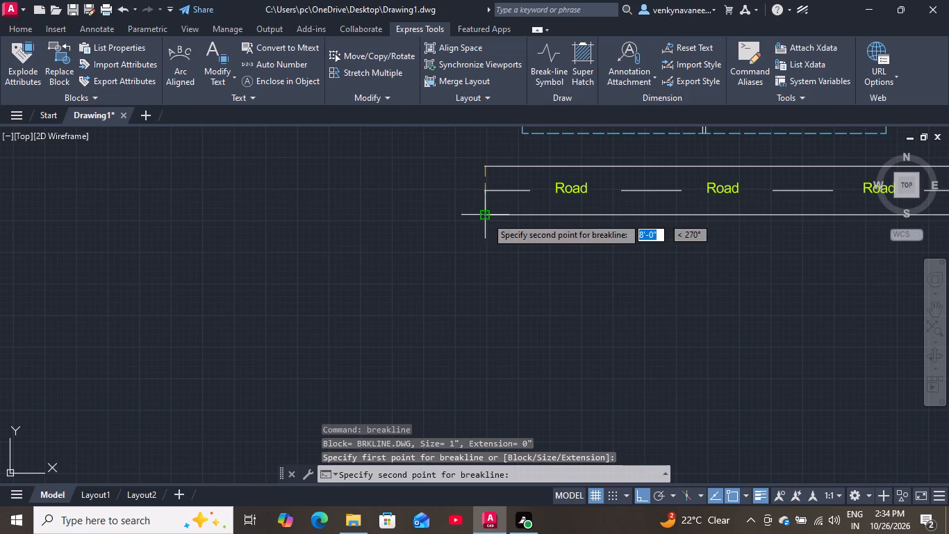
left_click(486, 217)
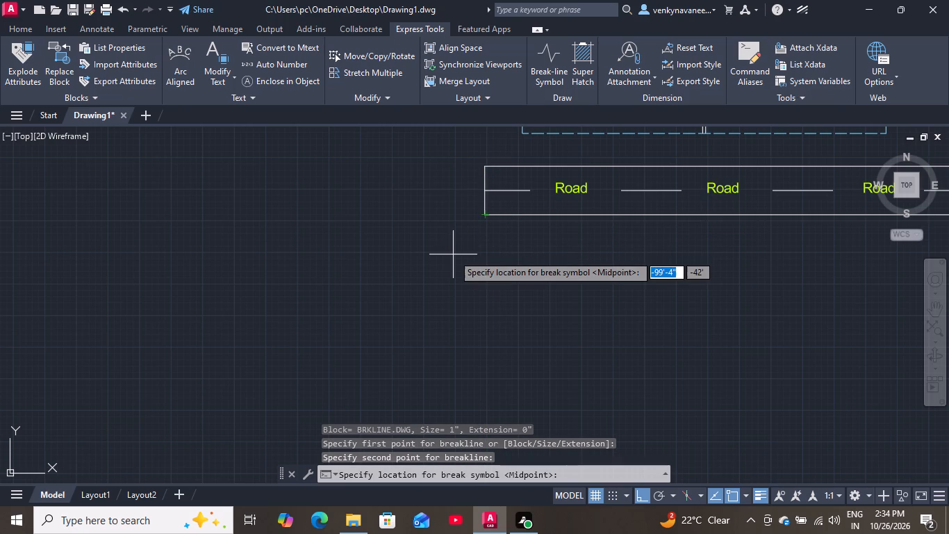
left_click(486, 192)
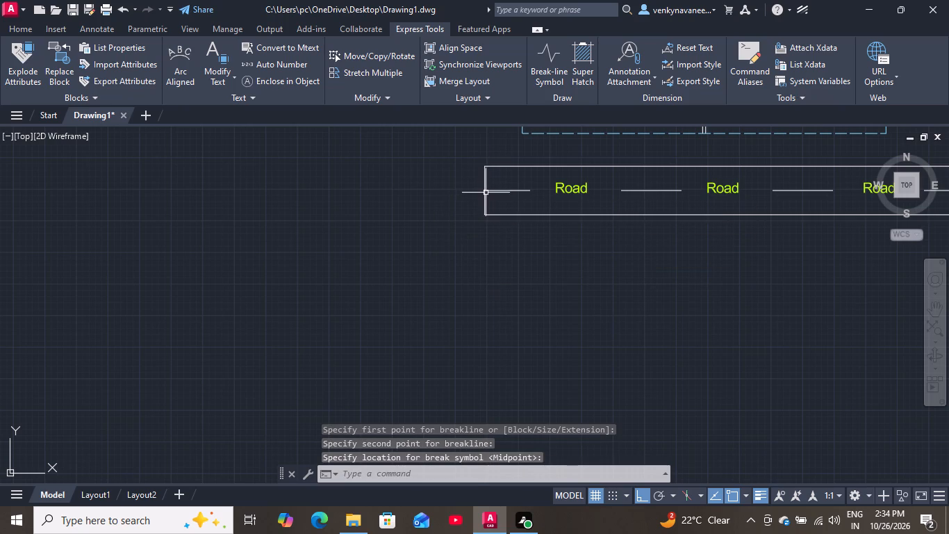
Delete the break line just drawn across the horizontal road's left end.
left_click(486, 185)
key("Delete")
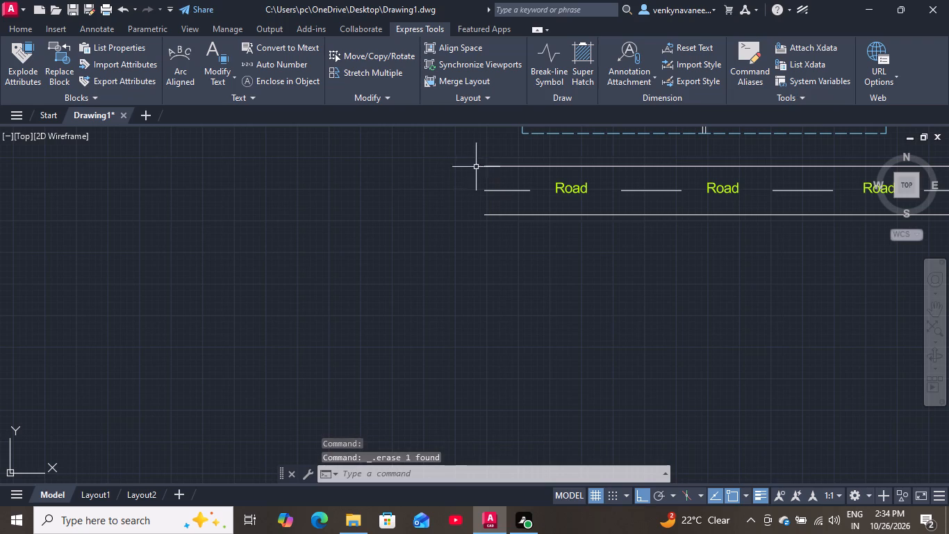
Draw a break line with symbol size 1' across the horizontal road's left end, about 8' long, with the symbol near the centre line.
left_click(539, 69)
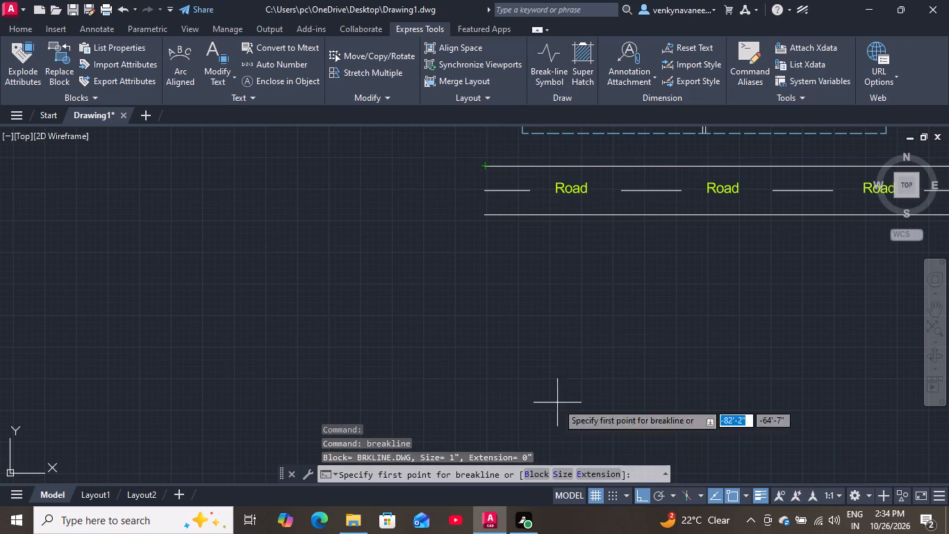
left_click(563, 472)
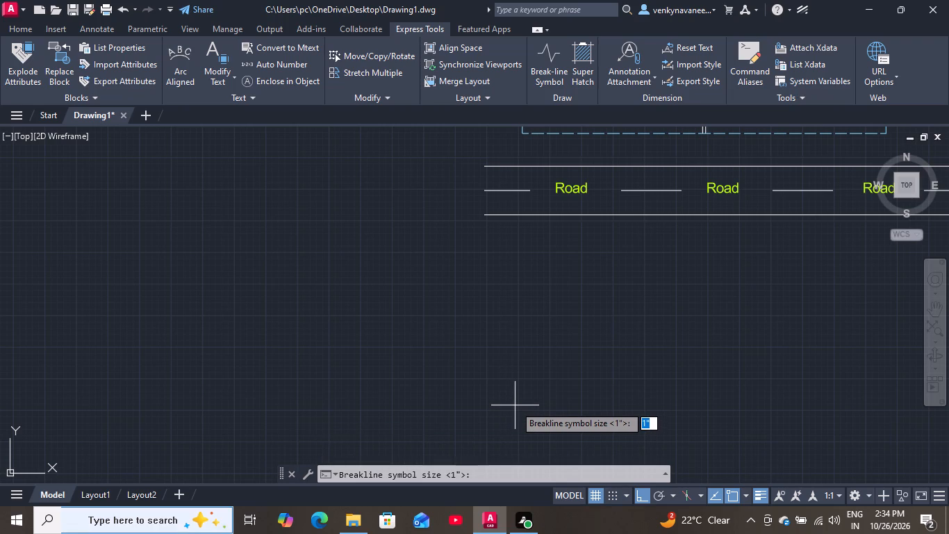
type("10")
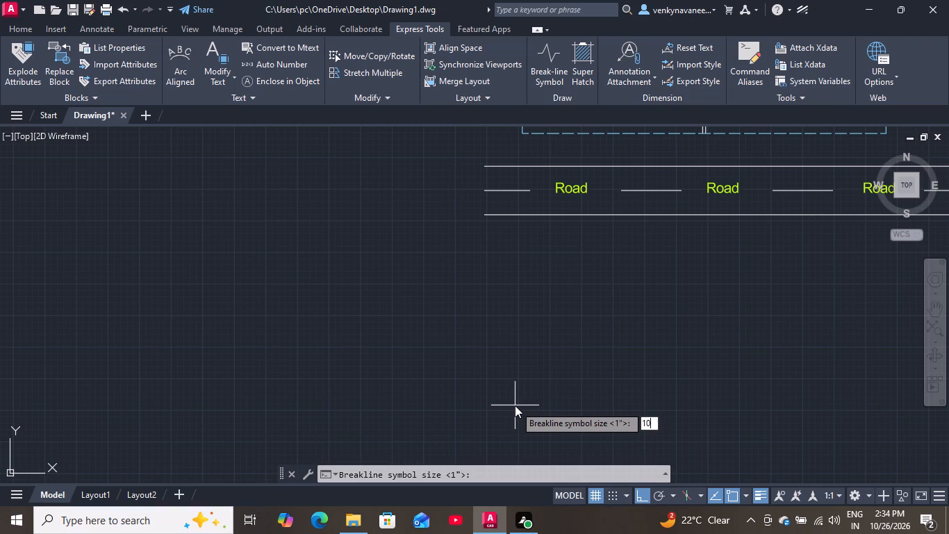
key("BackSpace")
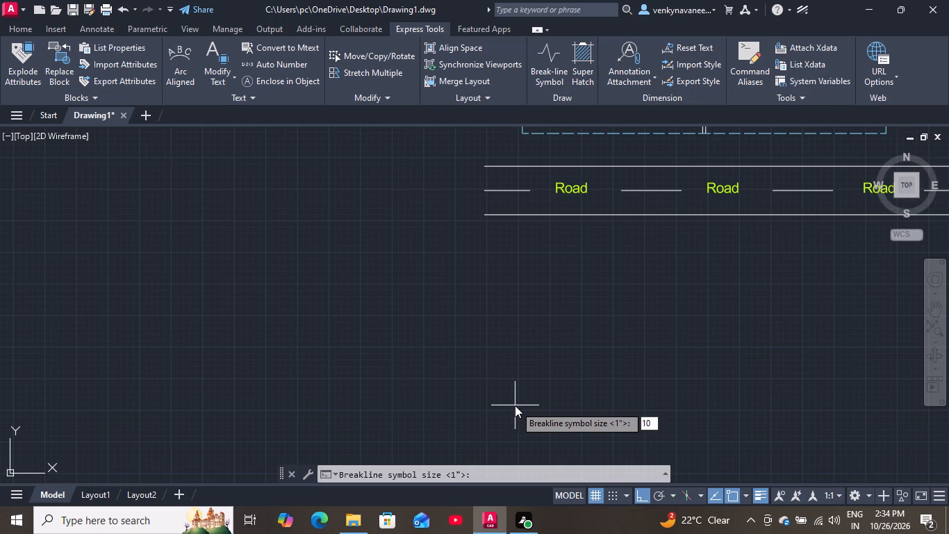
key("BackSpace")
key("1")
key("slash")
key("BackSpace")
key("apostrophe")
key("Return")
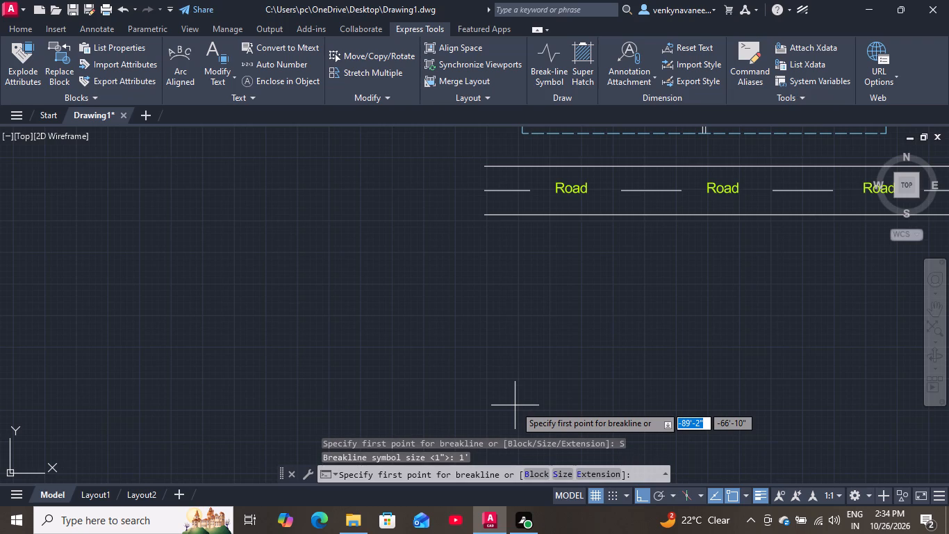
left_click(486, 169)
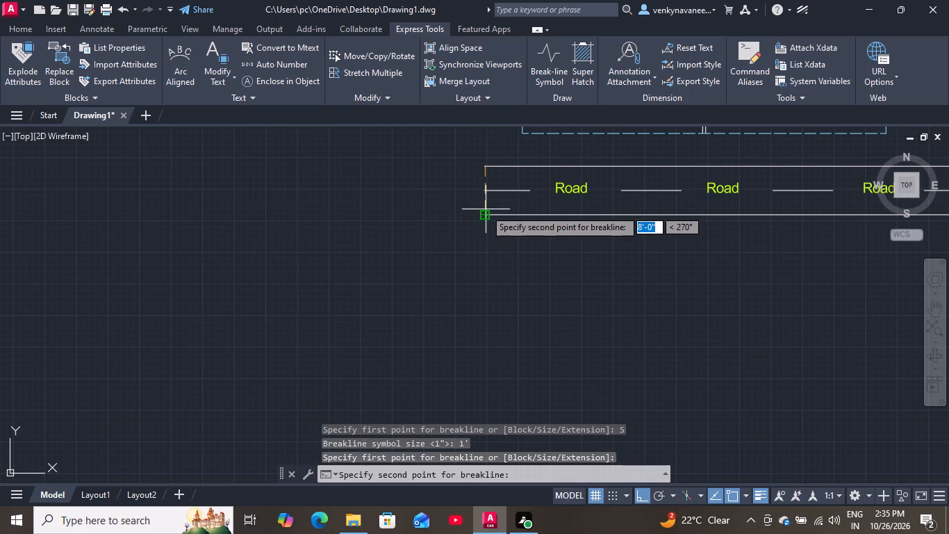
left_click(485, 213)
left_click(484, 195)
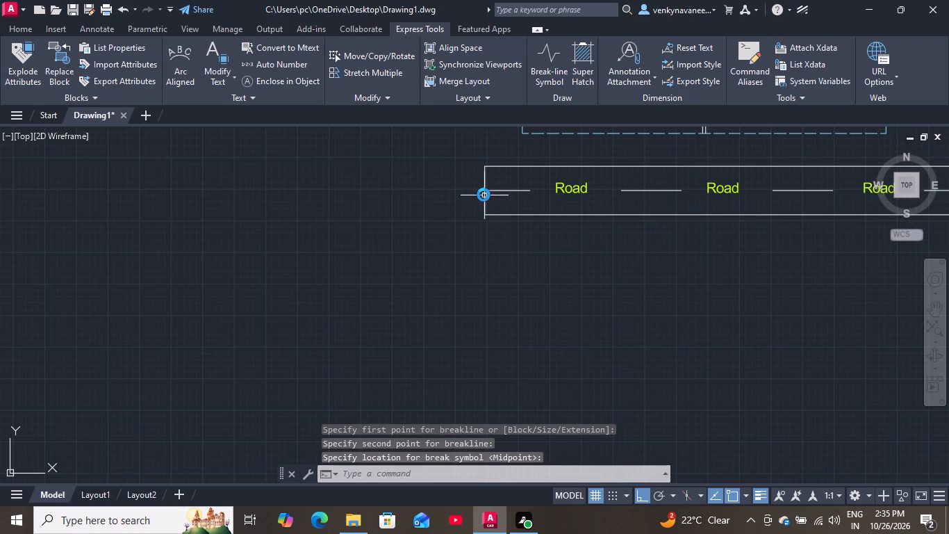
Stretch both ends of the break line vertically beyond the horizontal road's upper and lower edges.
scroll(477, 190, "up", 2)
scroll(474, 200, "down", 1)
left_click(485, 170)
left_click(486, 159)
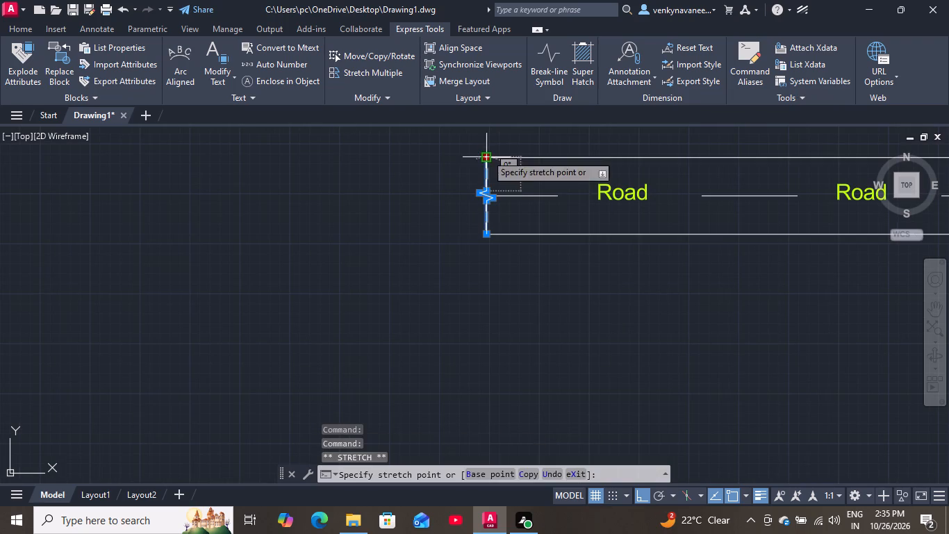
left_click(488, 139)
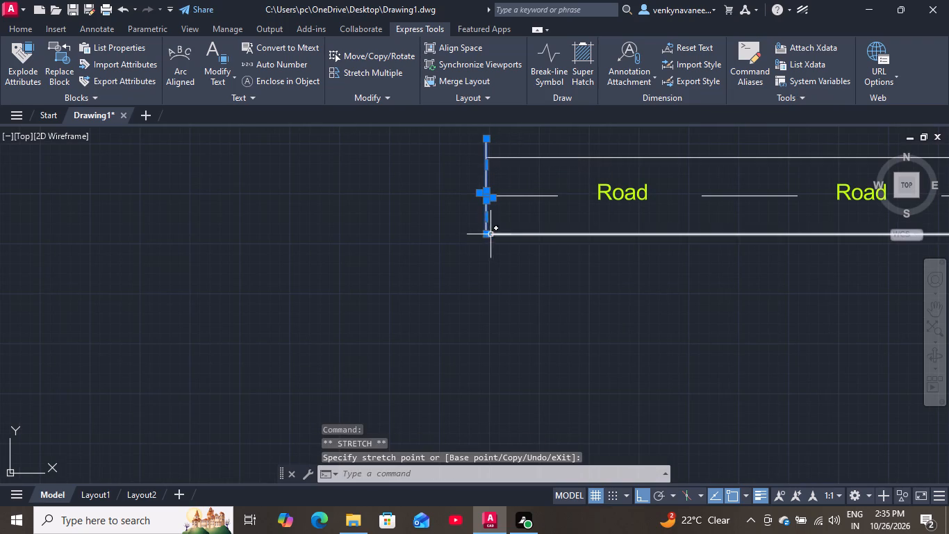
left_click(489, 238)
left_click(463, 250)
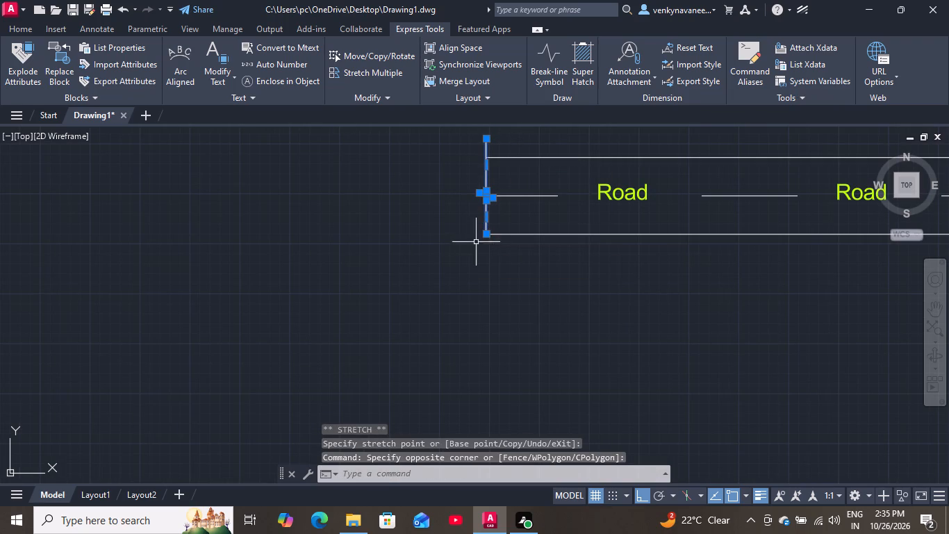
left_click(486, 234)
left_click(483, 259)
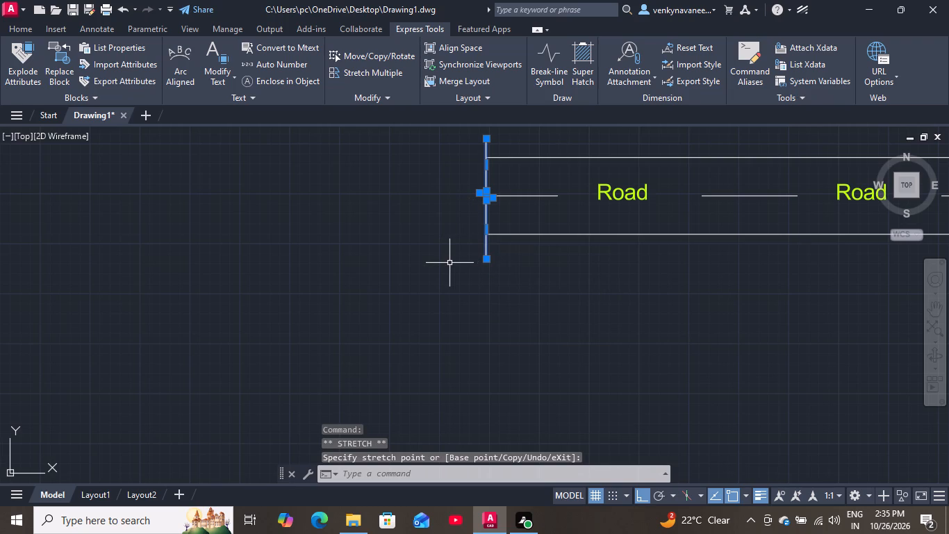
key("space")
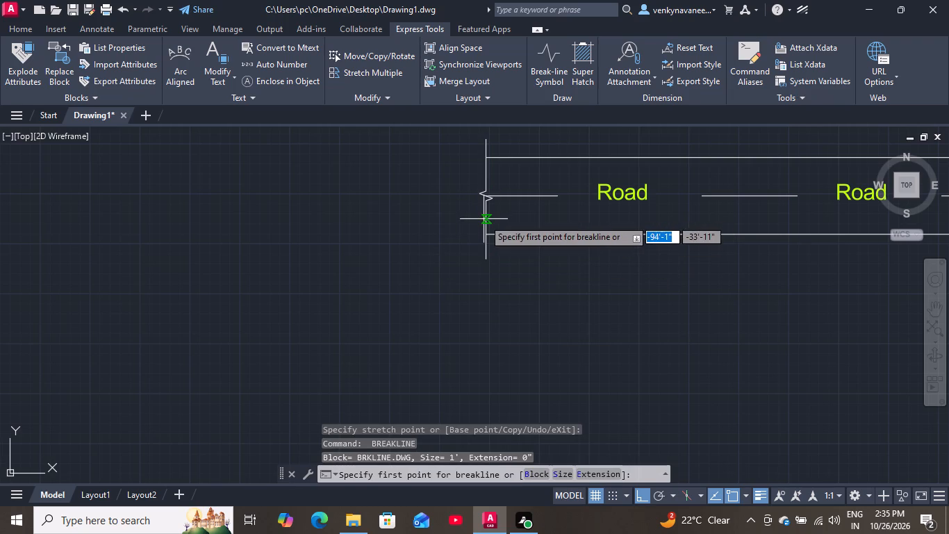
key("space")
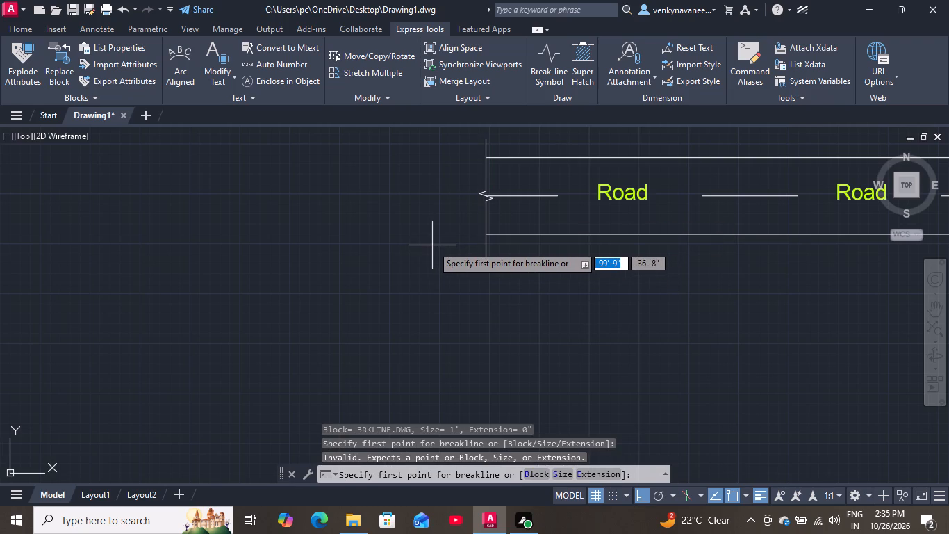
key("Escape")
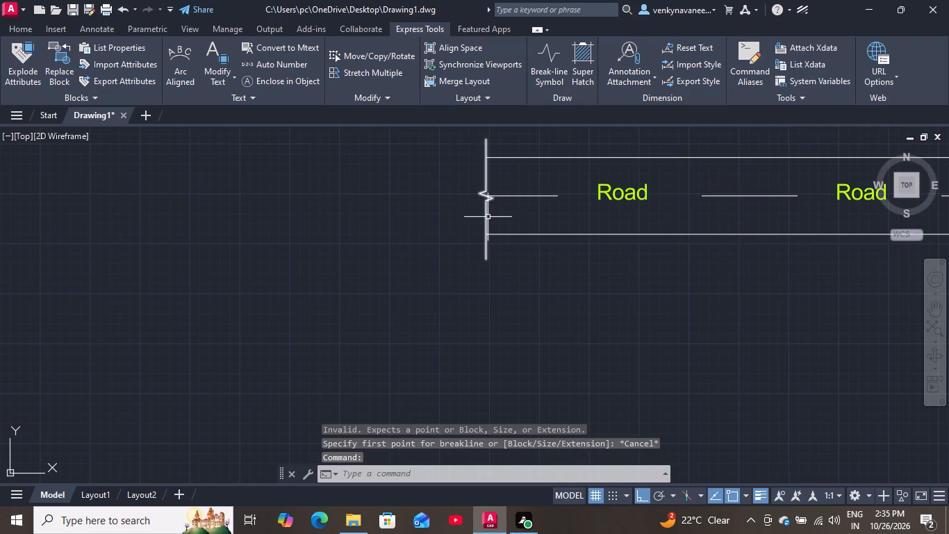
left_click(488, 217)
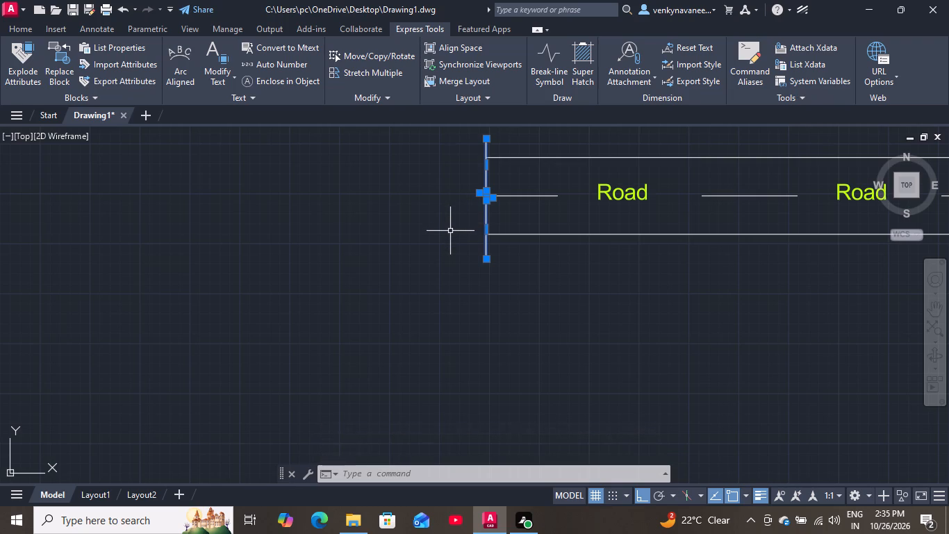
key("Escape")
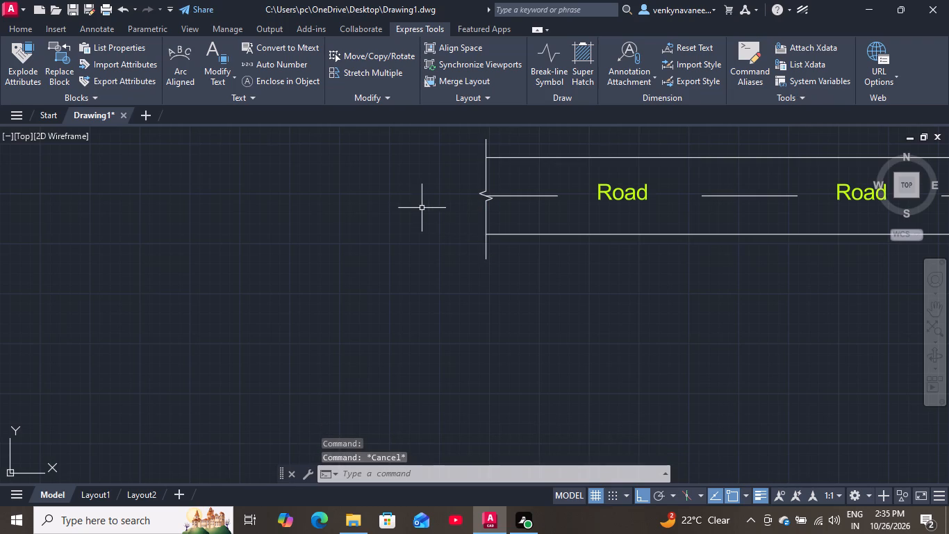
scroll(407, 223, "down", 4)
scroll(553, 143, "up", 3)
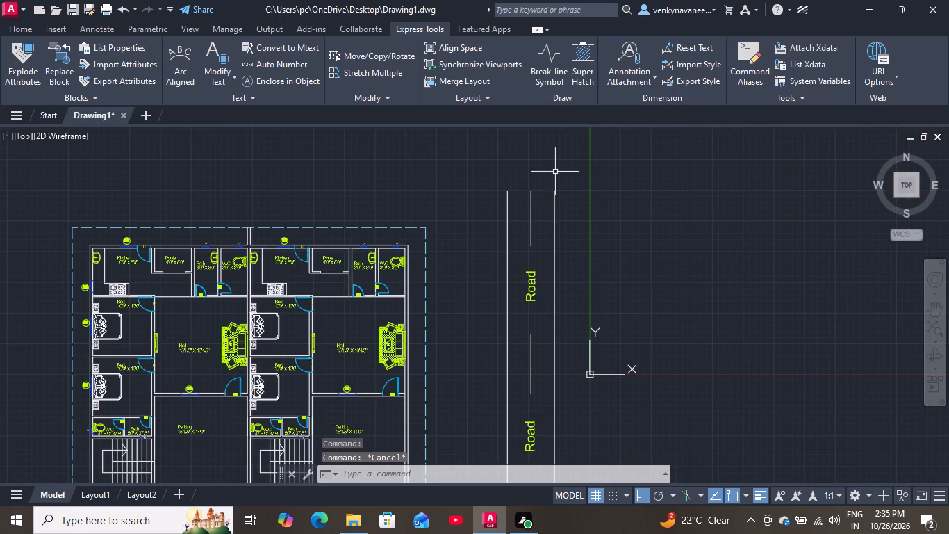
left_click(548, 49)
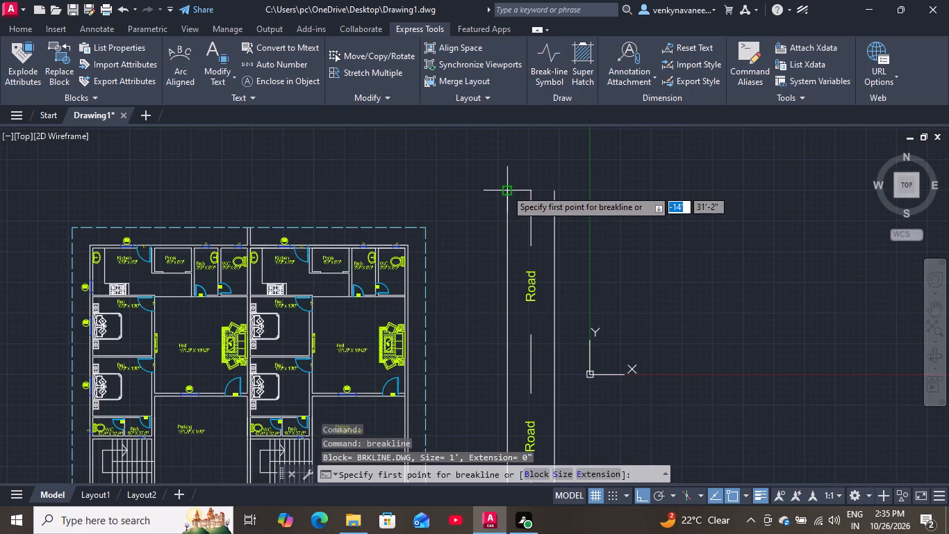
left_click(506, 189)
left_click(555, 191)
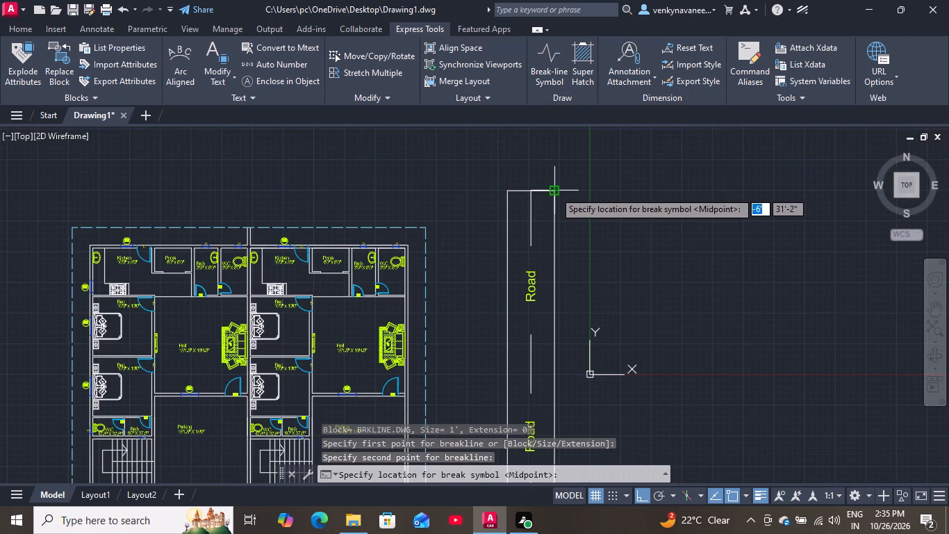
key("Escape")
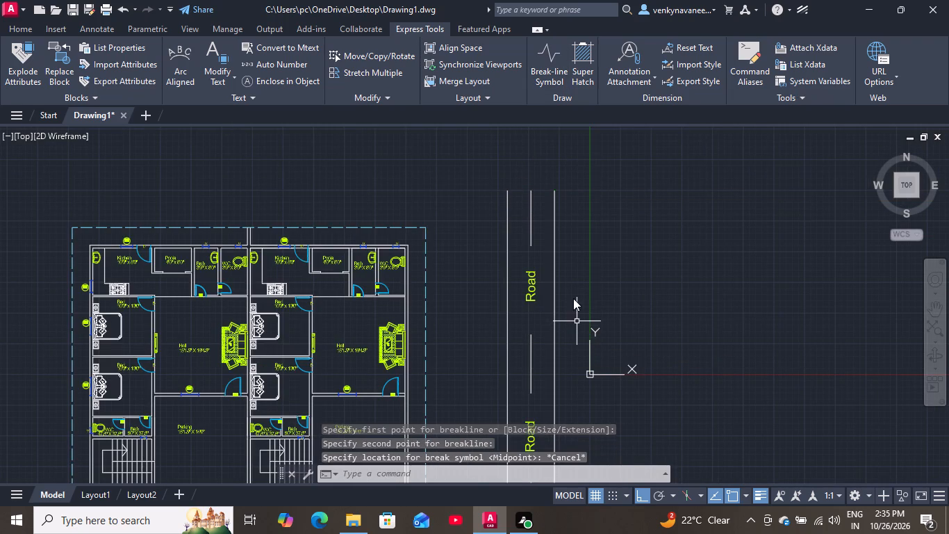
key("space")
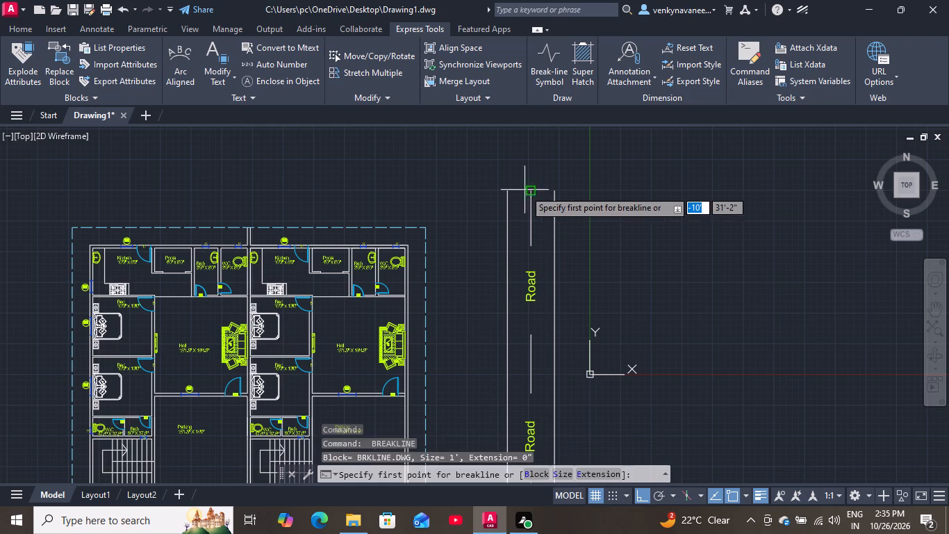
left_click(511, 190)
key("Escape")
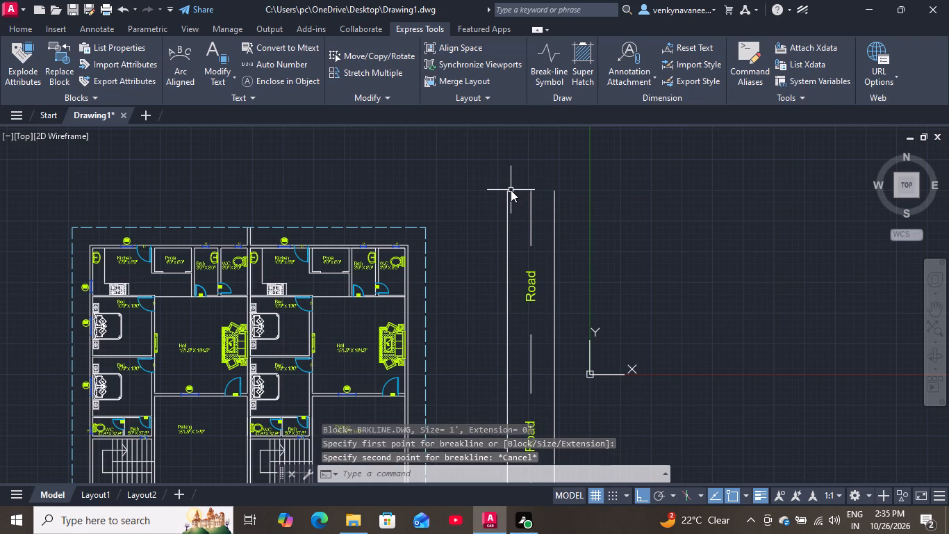
Draw a break line with symbol size 1' across the vertical road's top end, 8' long, with the symbol at the centre line.
key("space")
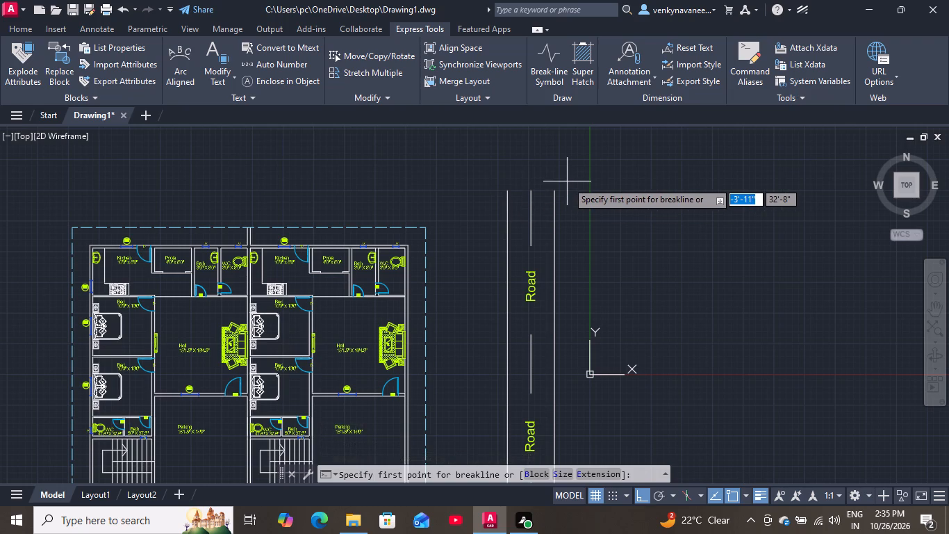
left_click(564, 475)
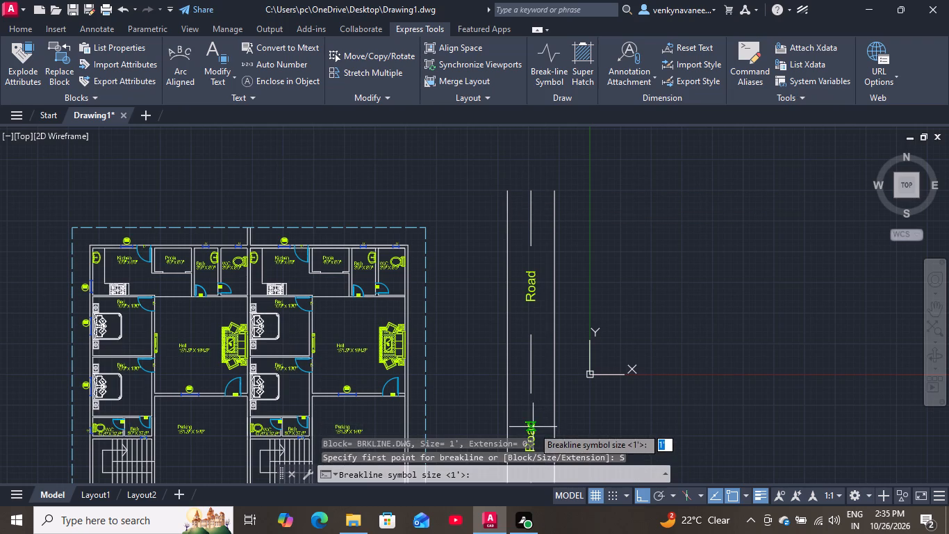
key("Return")
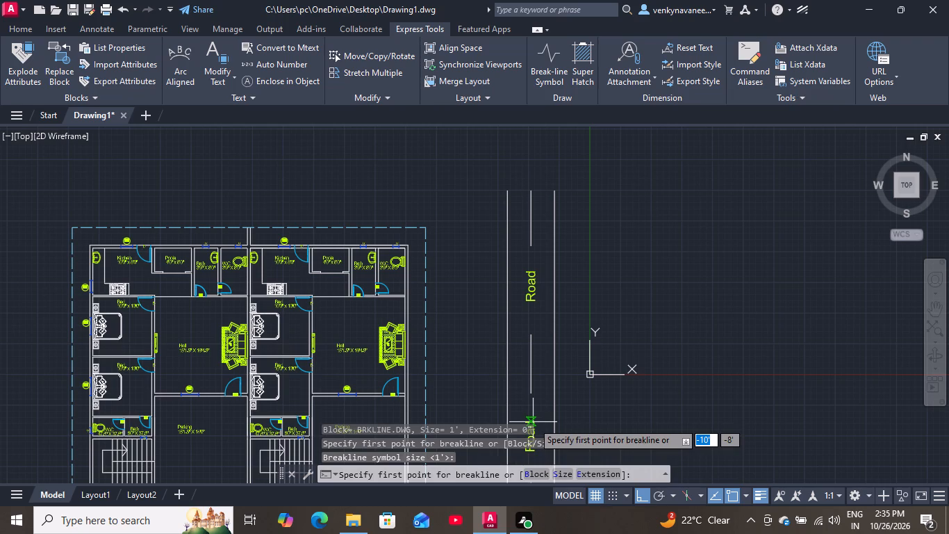
left_click(509, 195)
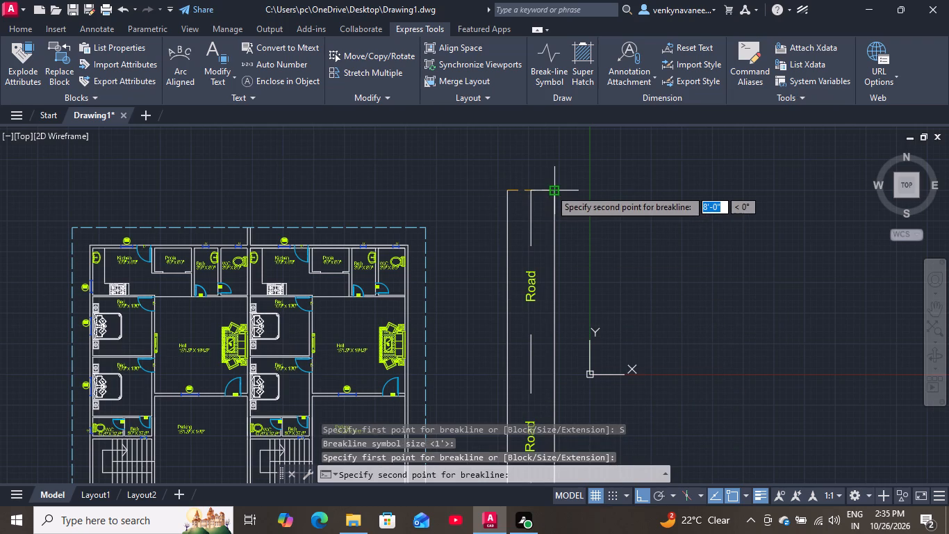
left_click(550, 189)
left_click(533, 193)
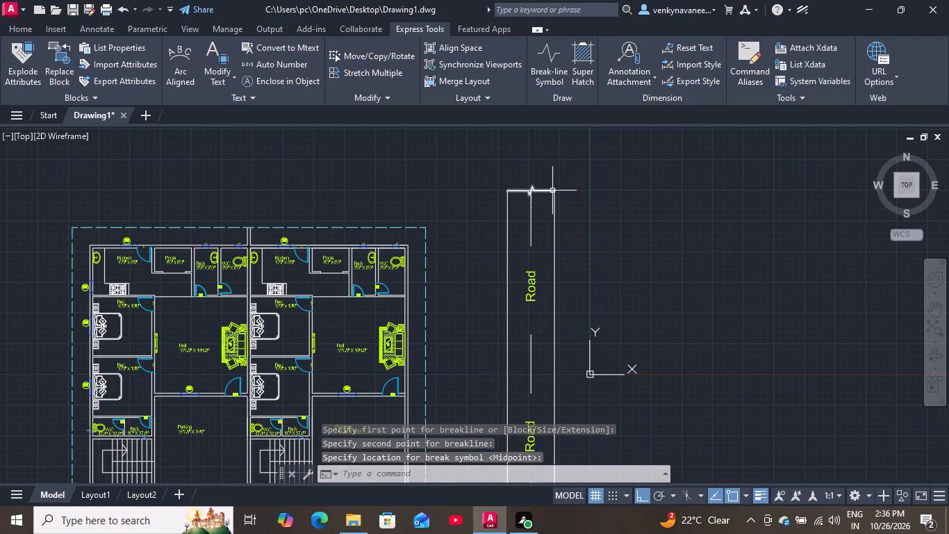
Stretch both ends of the new break line horizontally beyond the vertical road's two side edges.
left_click(550, 192)
left_click(554, 192)
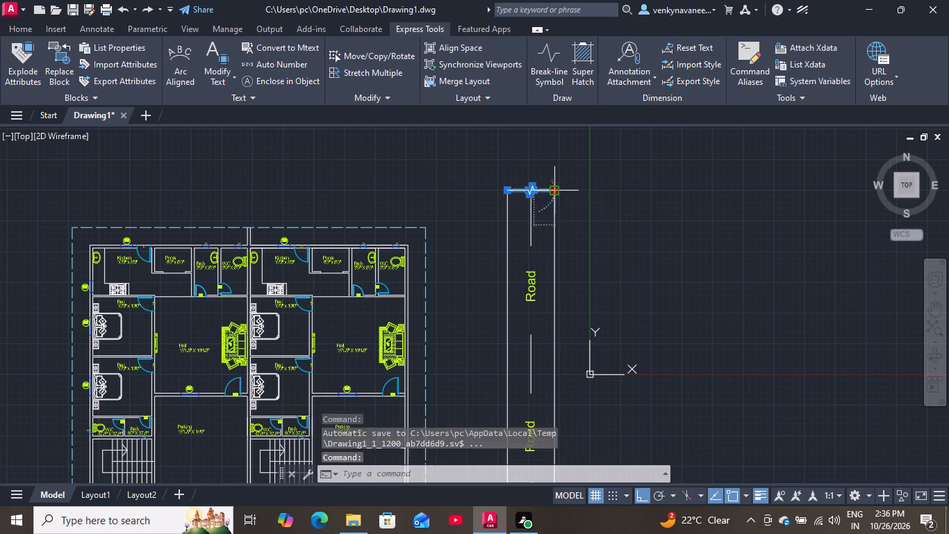
left_click(573, 191)
left_click(509, 194)
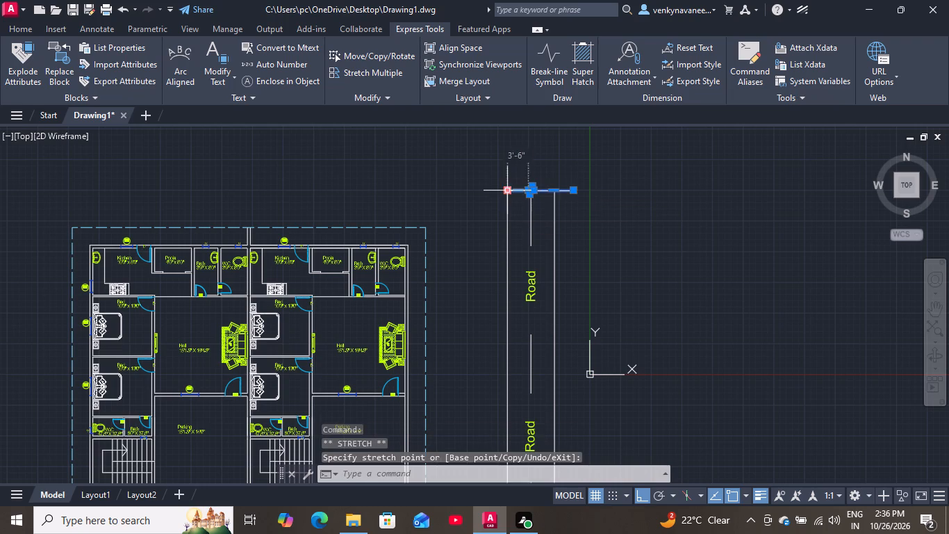
left_click(481, 195)
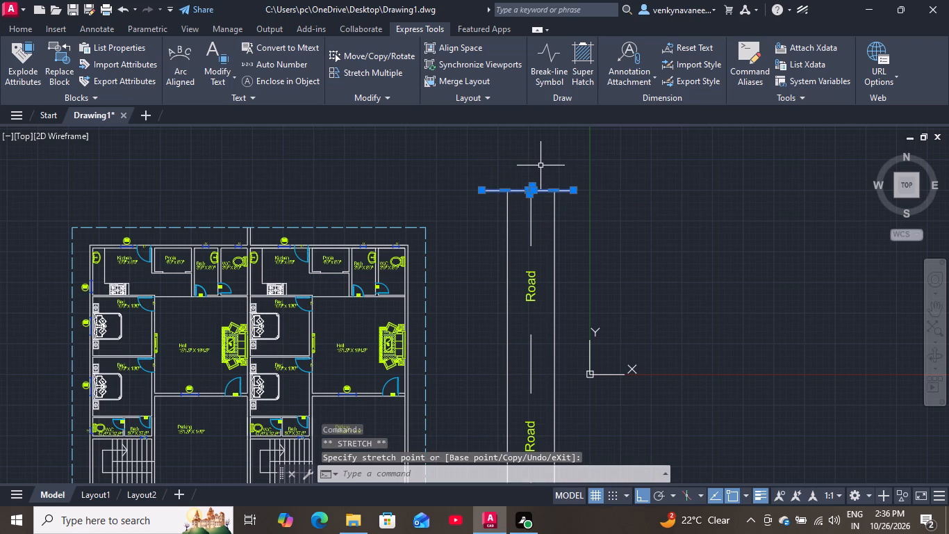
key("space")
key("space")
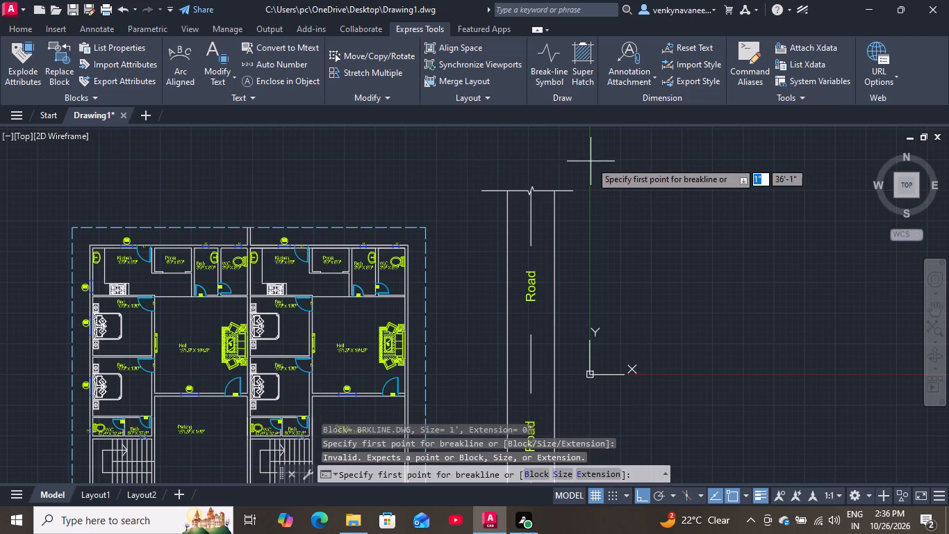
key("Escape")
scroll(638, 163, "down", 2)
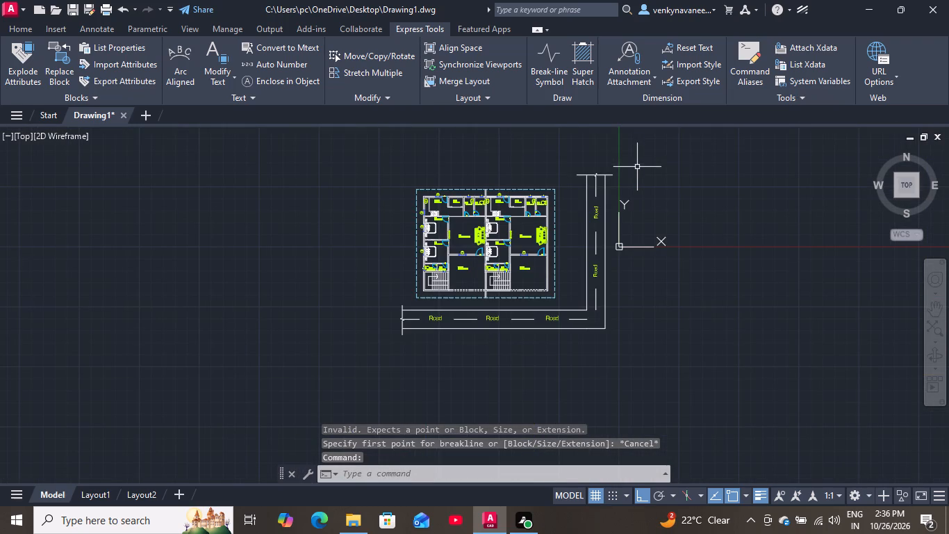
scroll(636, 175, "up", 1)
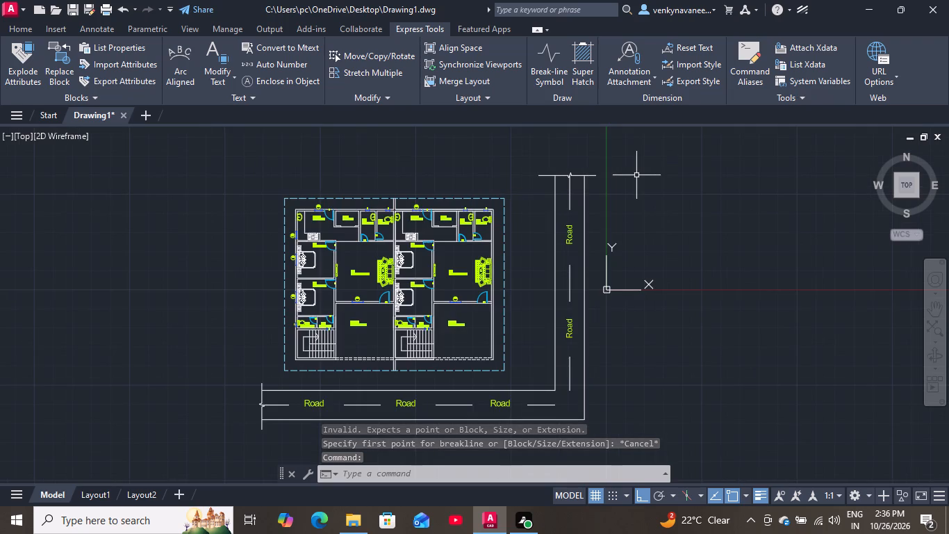
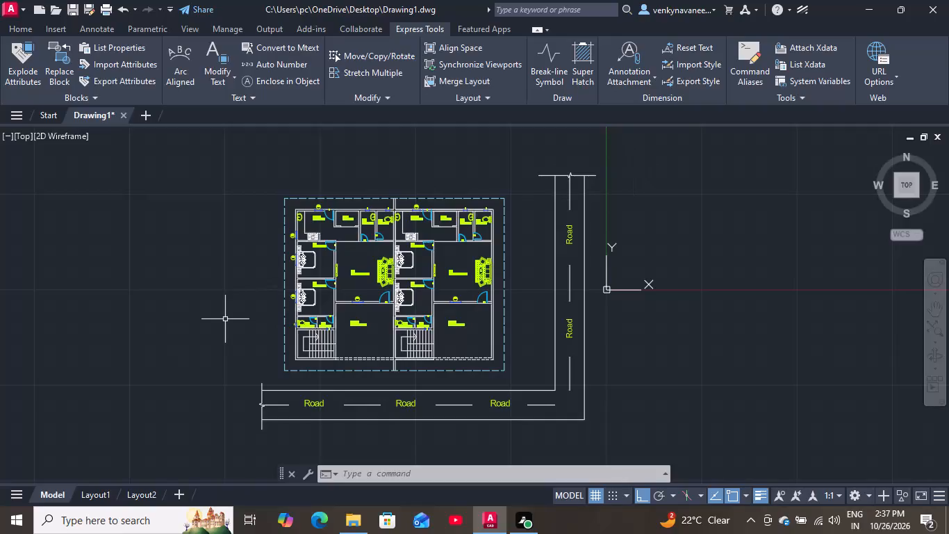
Modify Layout1's page setup to use DWG To PDF.pc3, ARCH full bleed B (18.00 x 12.00 Inches) paper and scale 1/4" = 1'-0".
left_click(102, 492)
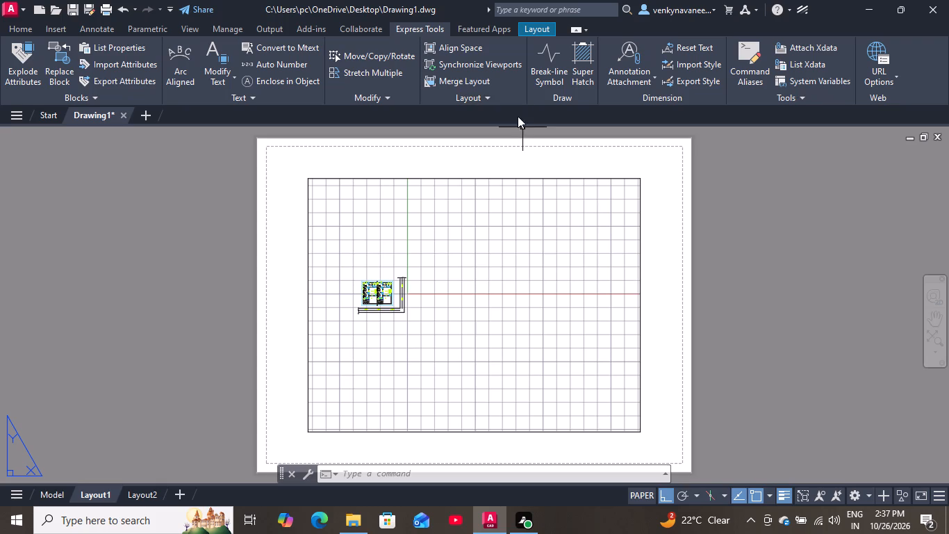
right_click(89, 493)
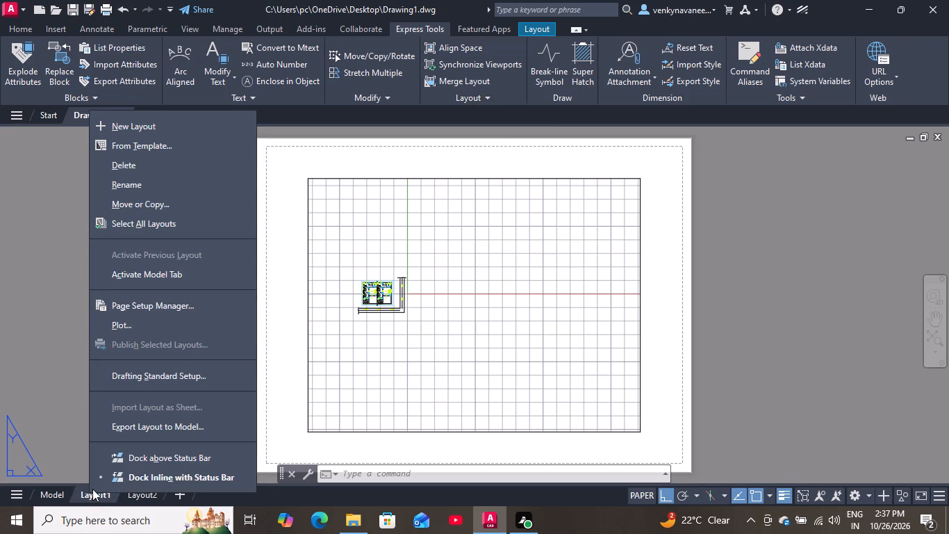
left_click(139, 303)
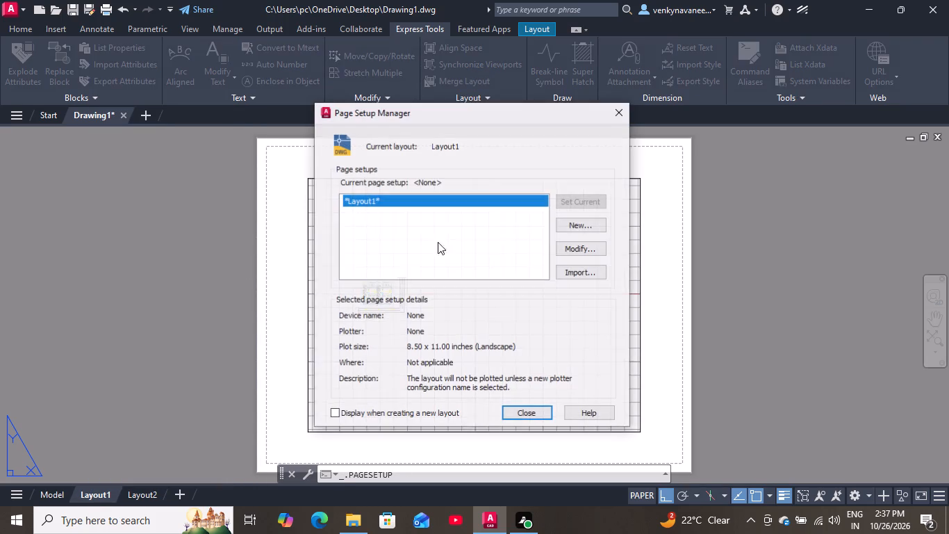
left_click(576, 246)
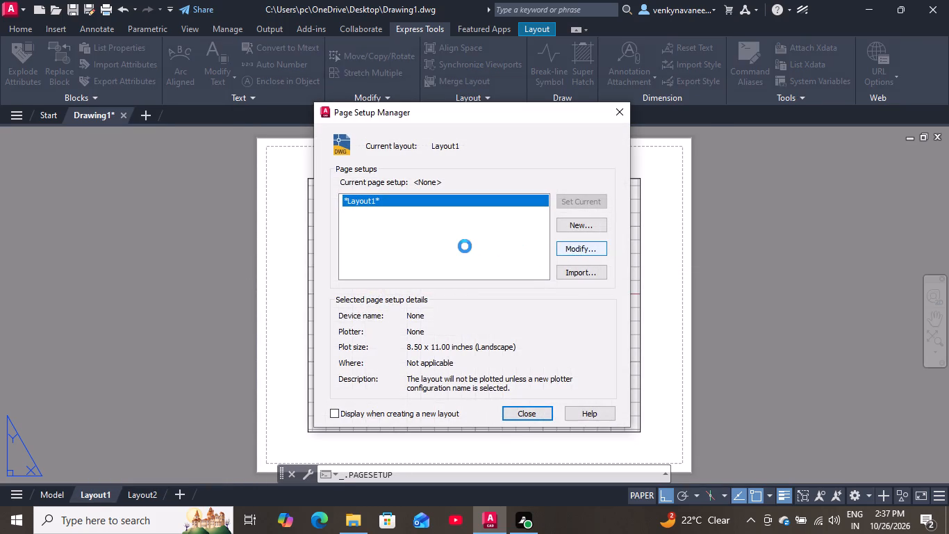
left_click(405, 172)
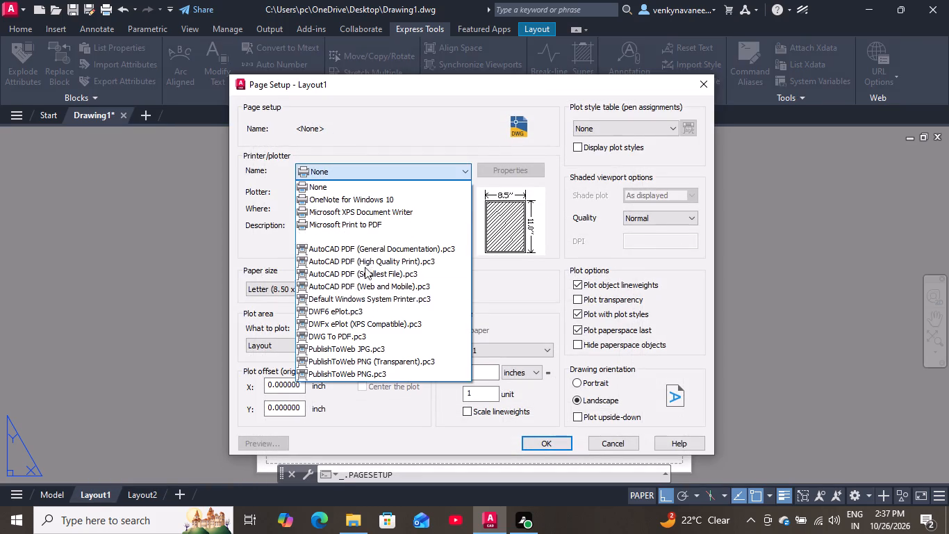
left_click(363, 342)
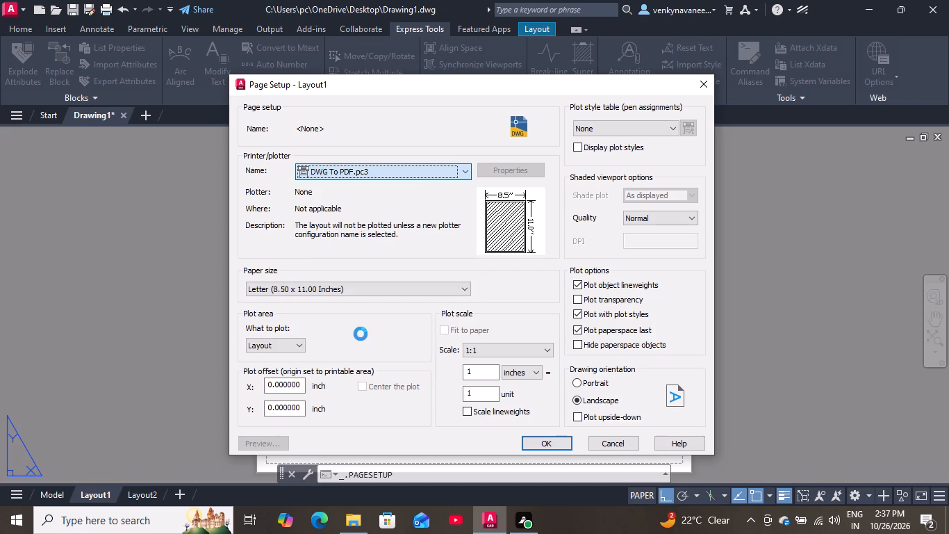
left_click(395, 291)
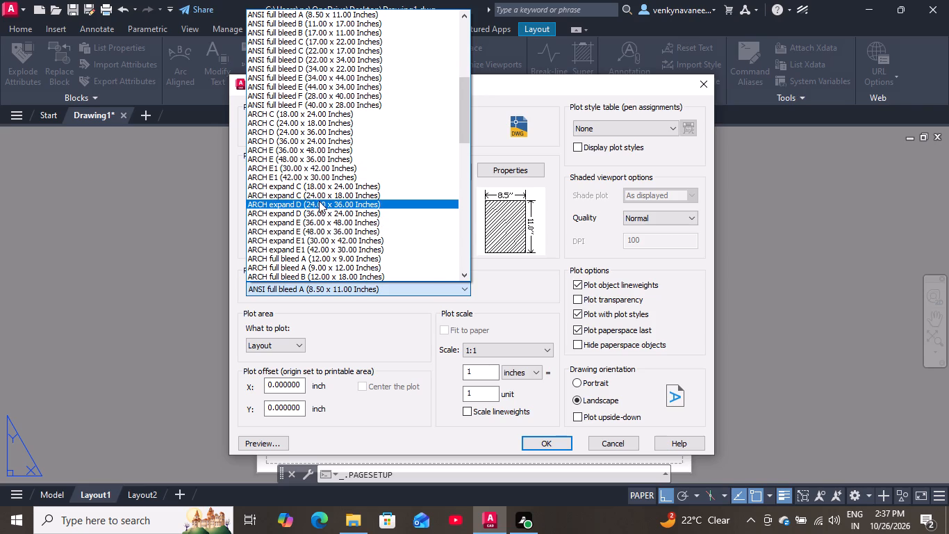
scroll(334, 183, "down", 5)
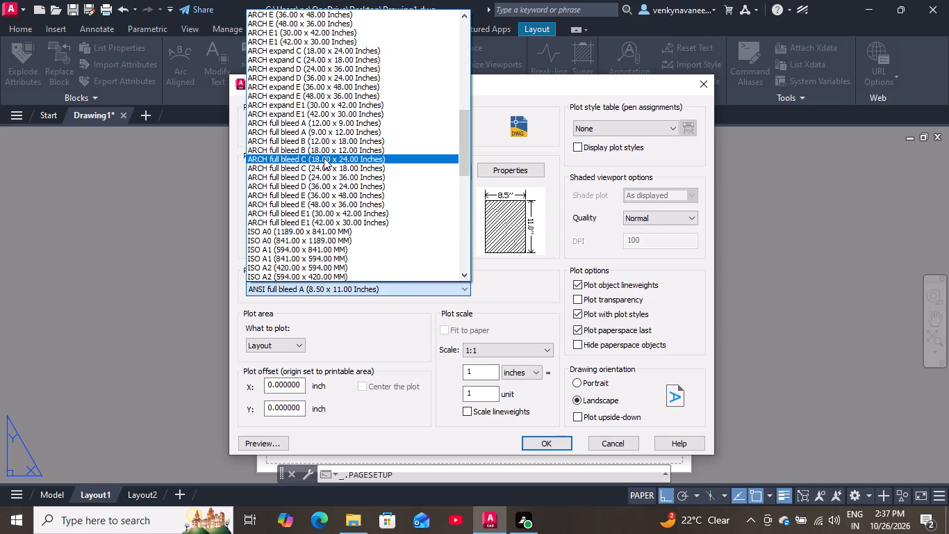
left_click(318, 153)
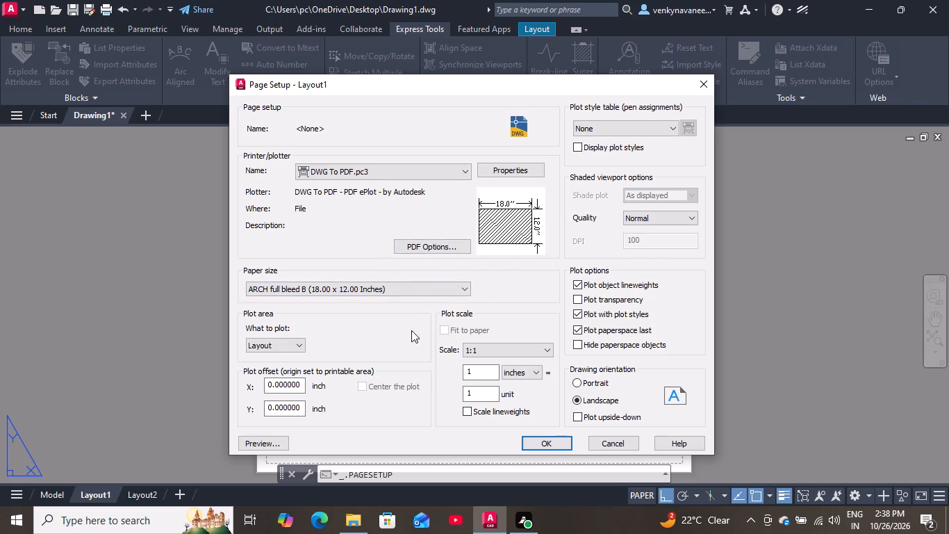
left_click(513, 350)
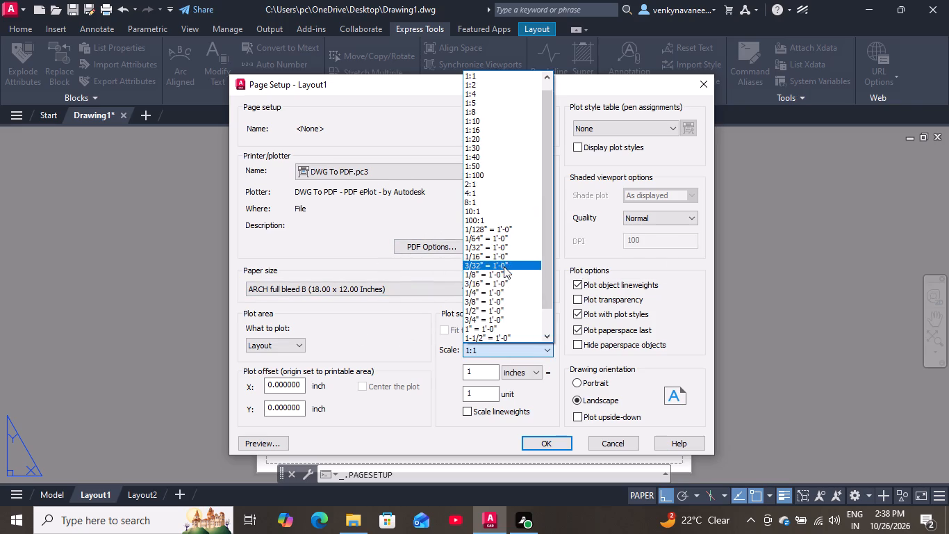
left_click(501, 293)
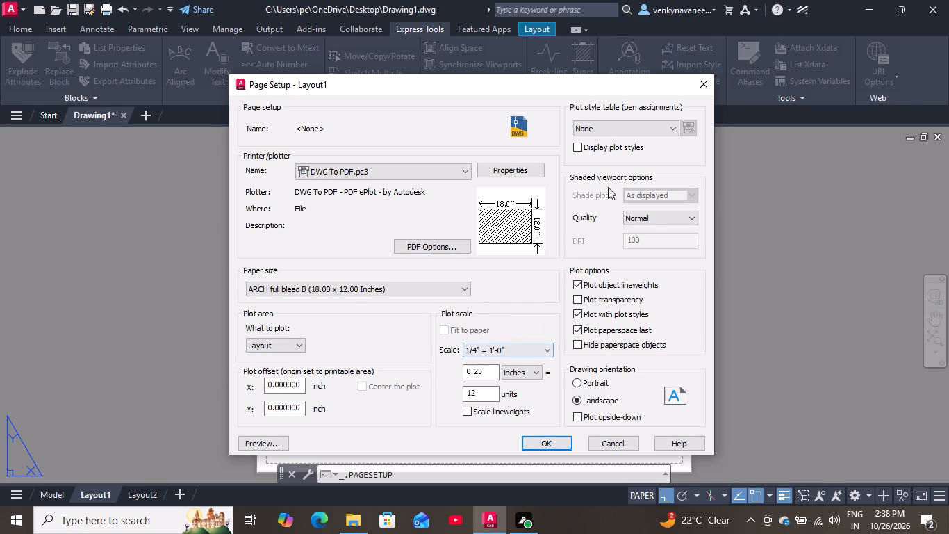
left_click(533, 442)
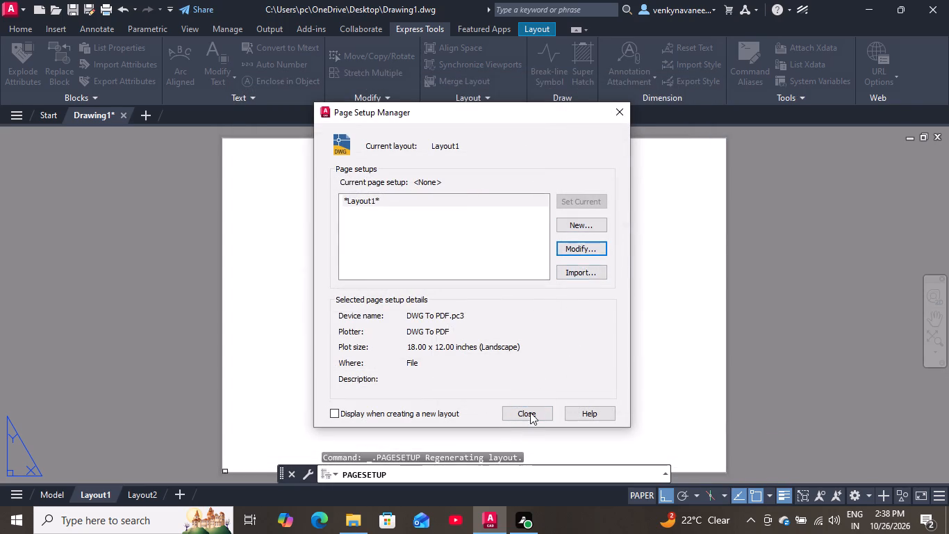
left_click(529, 416)
Delete the existing small viewport at the lower-left corner of the Layout1 sheet.
left_click_drag(305, 378, 275, 419)
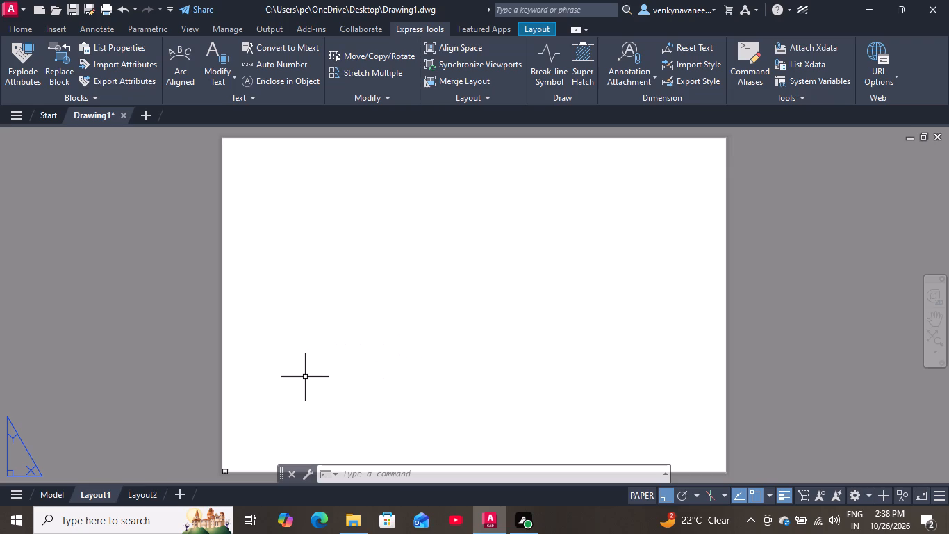
left_click(217, 475)
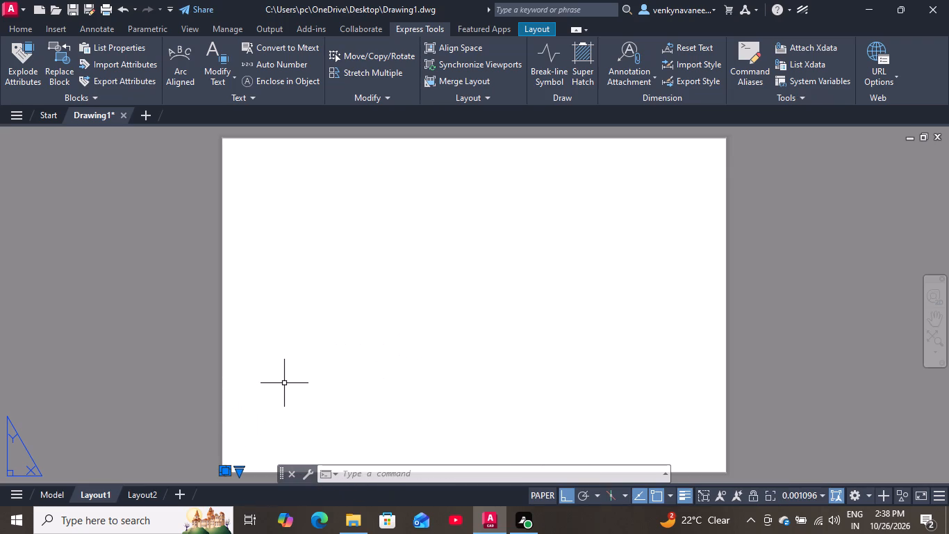
key("Delete")
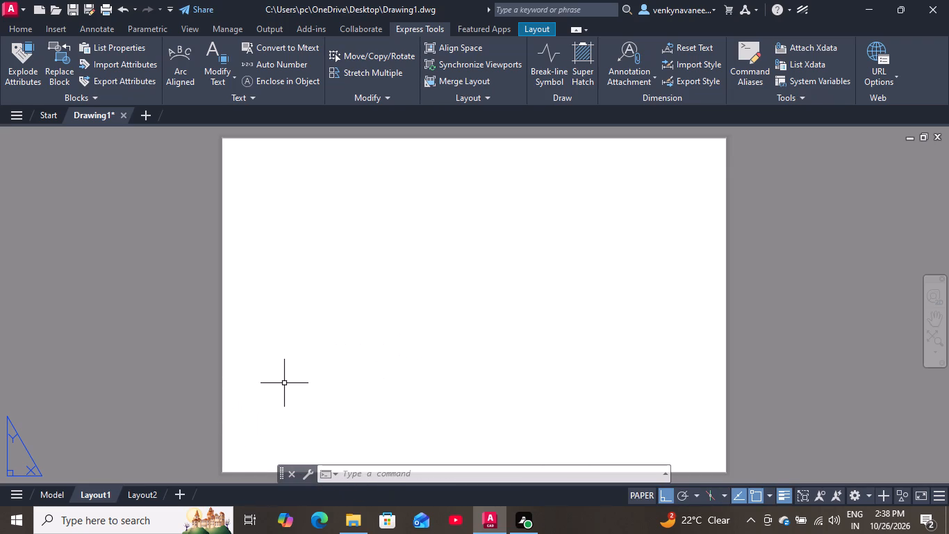
Create a single viewport on Layout1 with the Fit option so it fills the sheet.
type("vport")
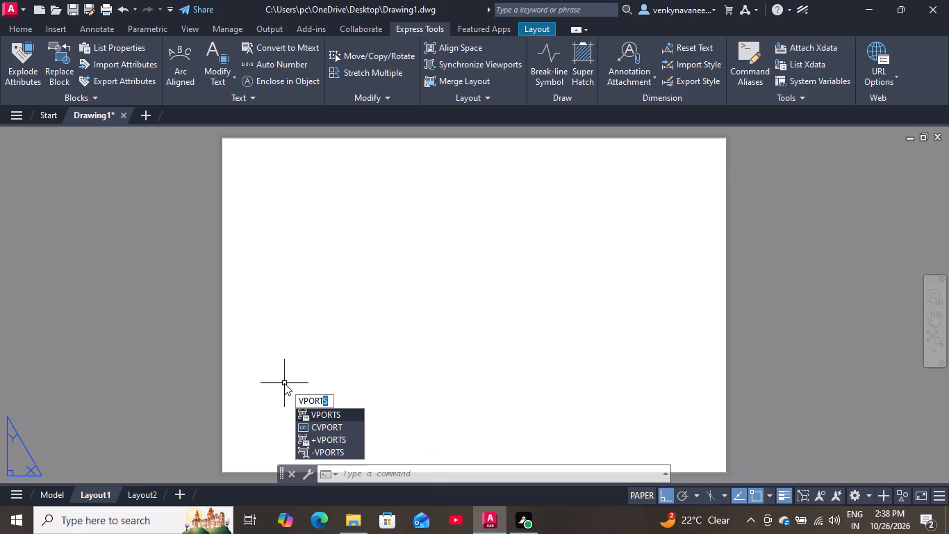
left_click(317, 416)
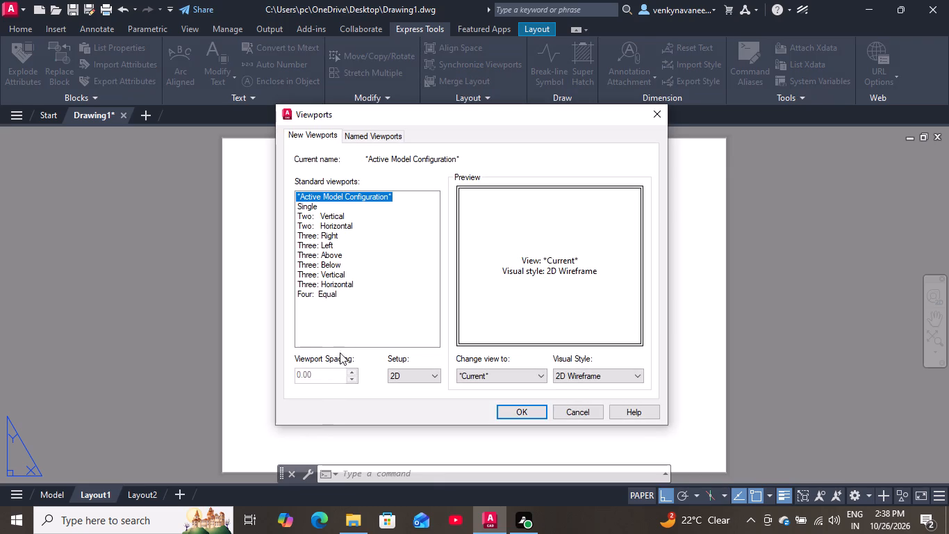
left_click(302, 208)
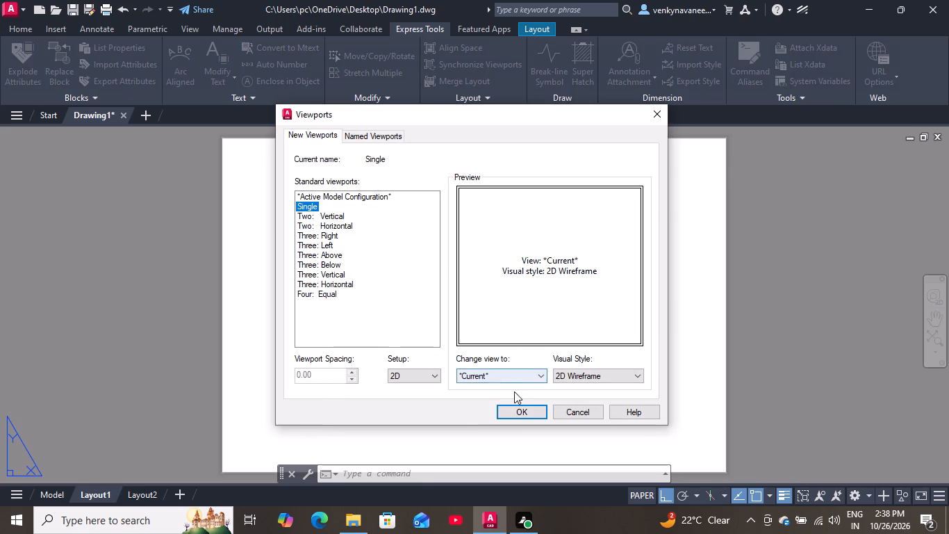
left_click(515, 412)
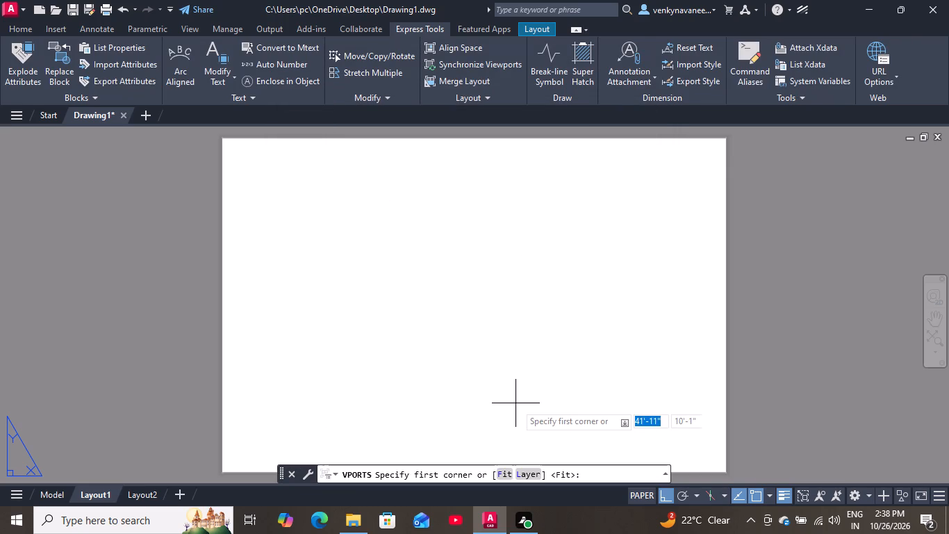
left_click(504, 470)
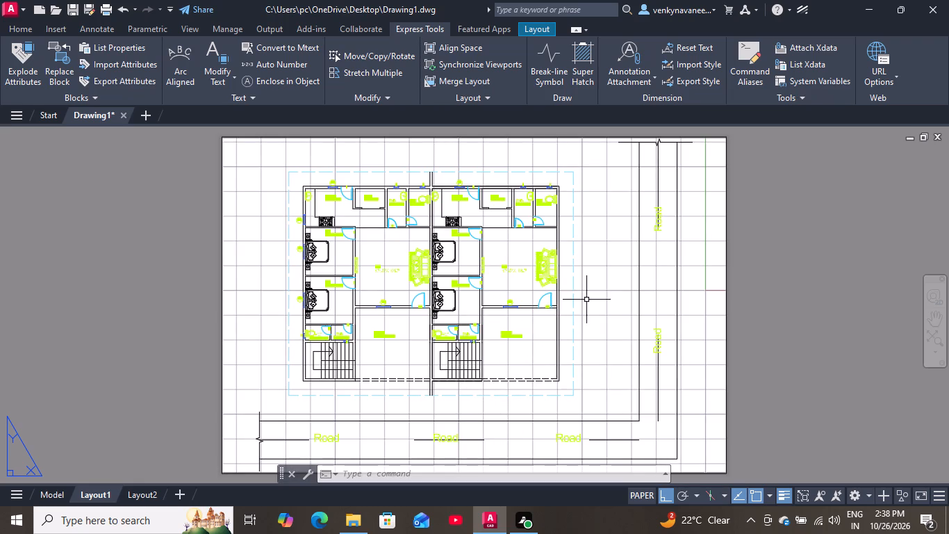
Activate the new viewport's model space and turn off its grid display.
double_click(706, 258)
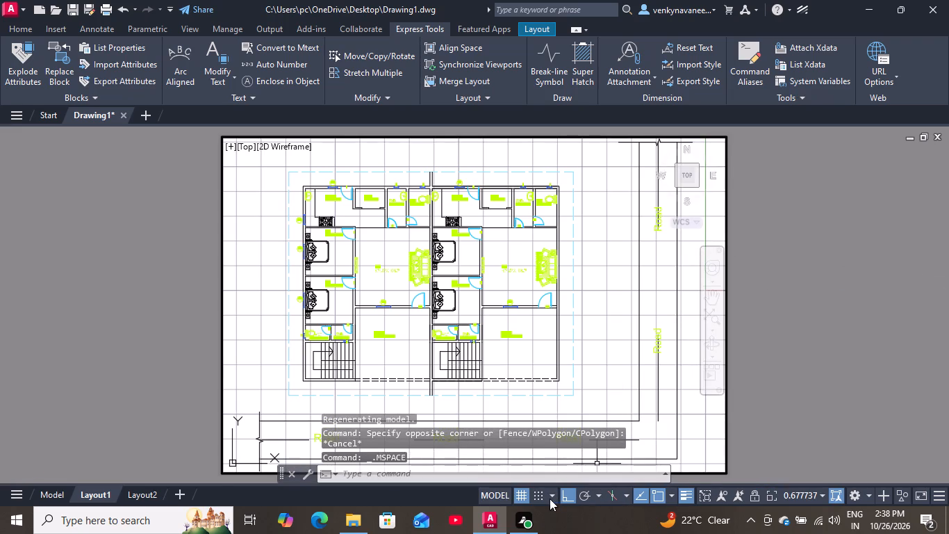
left_click(518, 492)
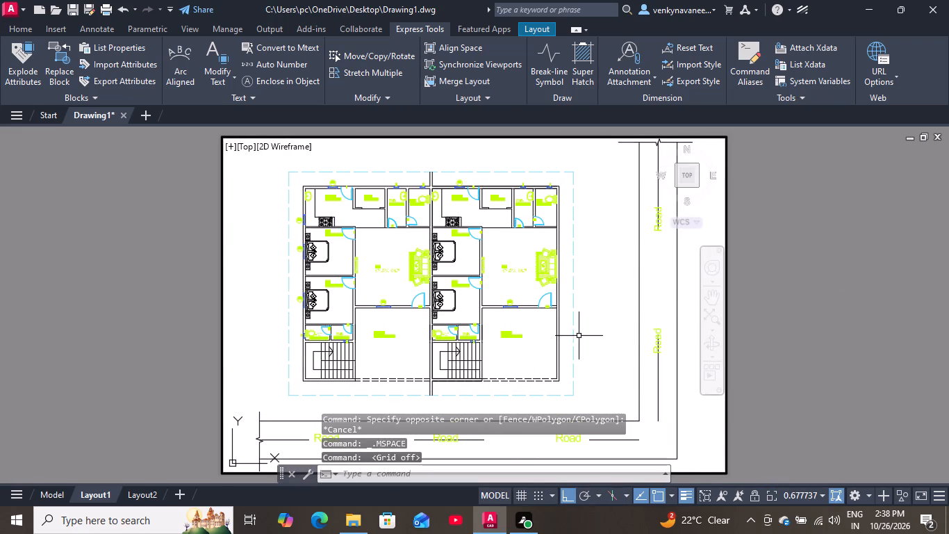
Frame the floor plans and both roads in the viewport with a zoom window around the whole site plan.
scroll(572, 325, "down", 2)
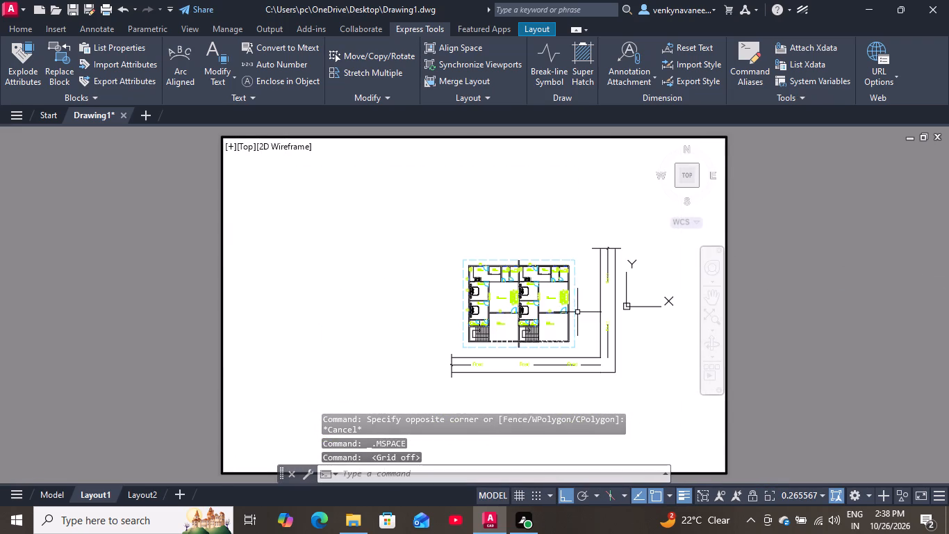
scroll(506, 298, "down", 1)
scroll(604, 322, "up", 2)
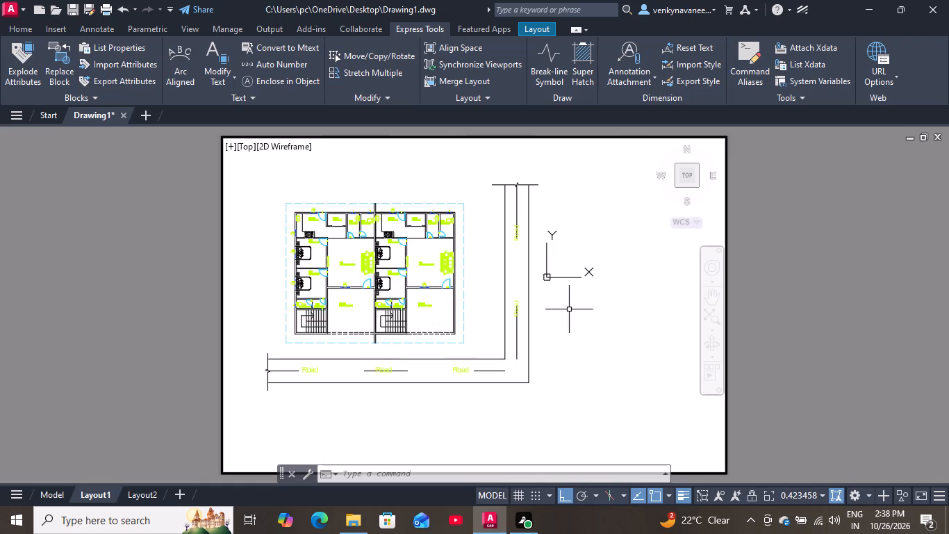
scroll(398, 179, "up", 1)
scroll(399, 183, "down", 1)
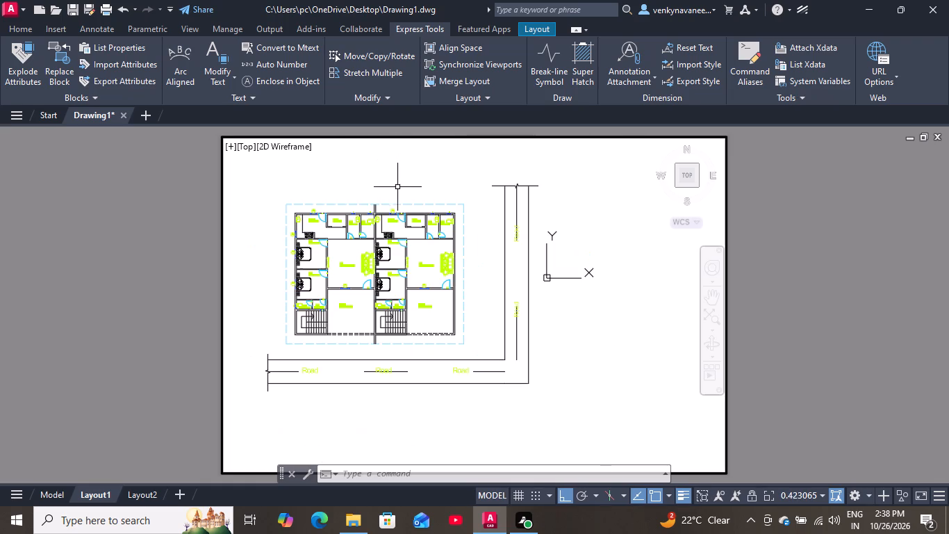
scroll(350, 236, "up", 1)
scroll(354, 238, "down", 1)
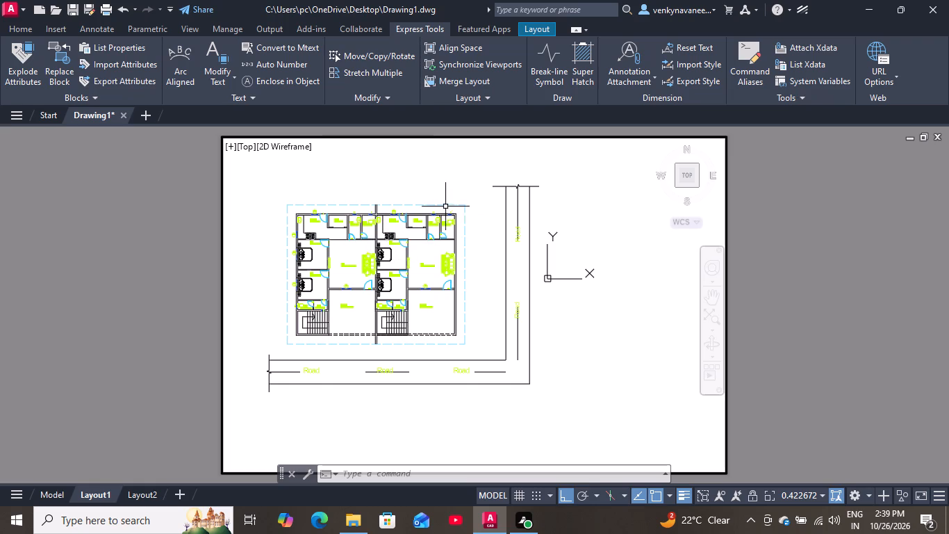
scroll(450, 204, "down", 1)
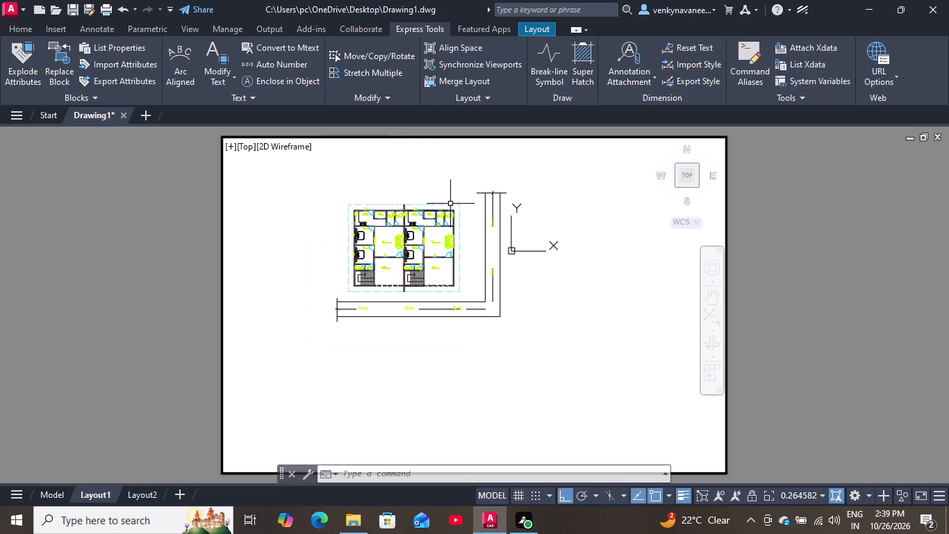
scroll(450, 199, "up", 1)
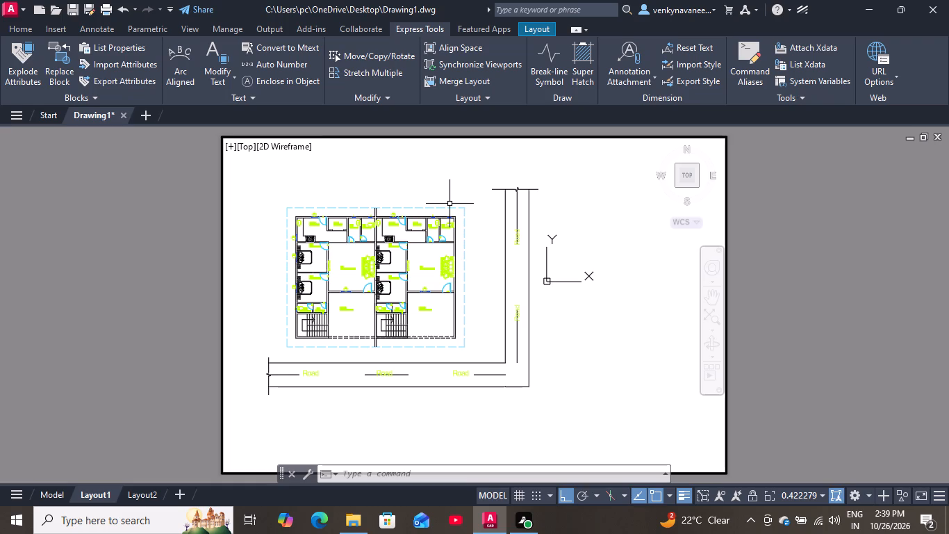
key("z")
key("Return")
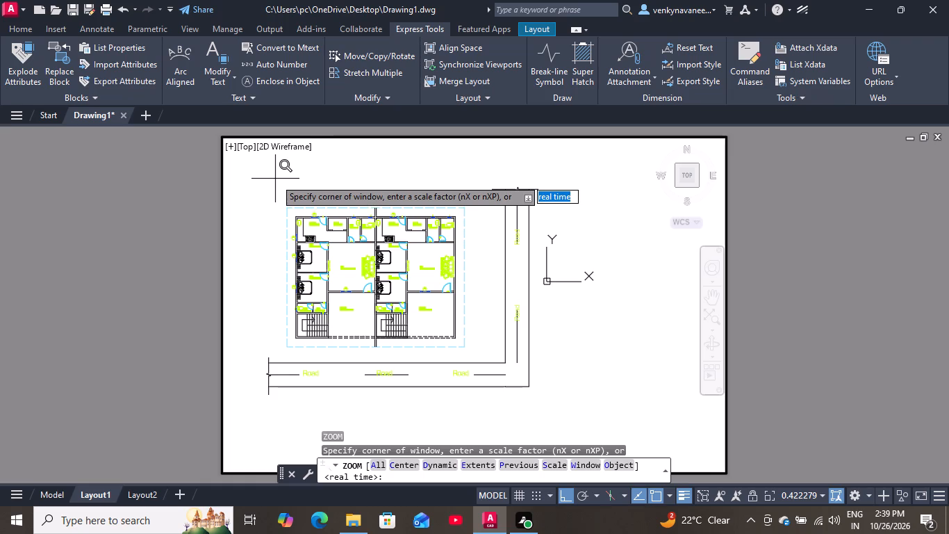
left_click(262, 175)
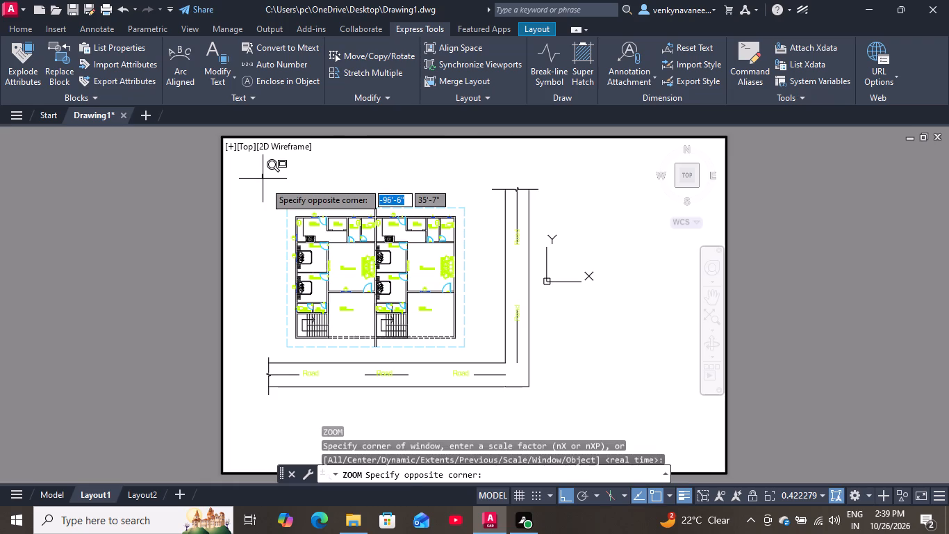
left_click(547, 419)
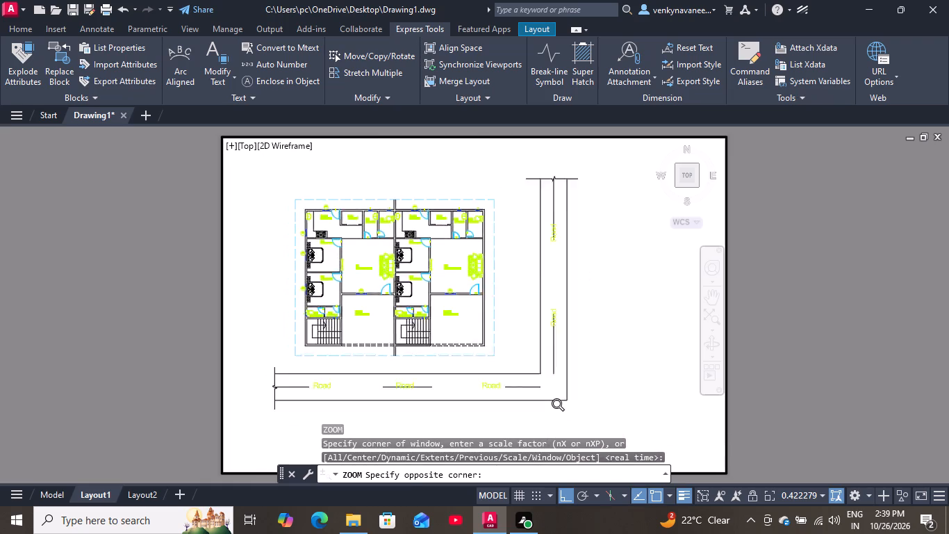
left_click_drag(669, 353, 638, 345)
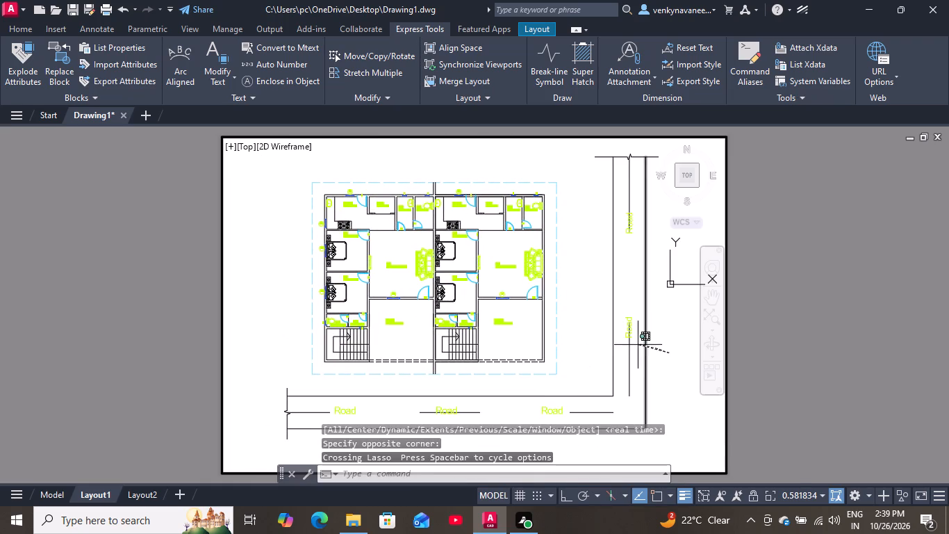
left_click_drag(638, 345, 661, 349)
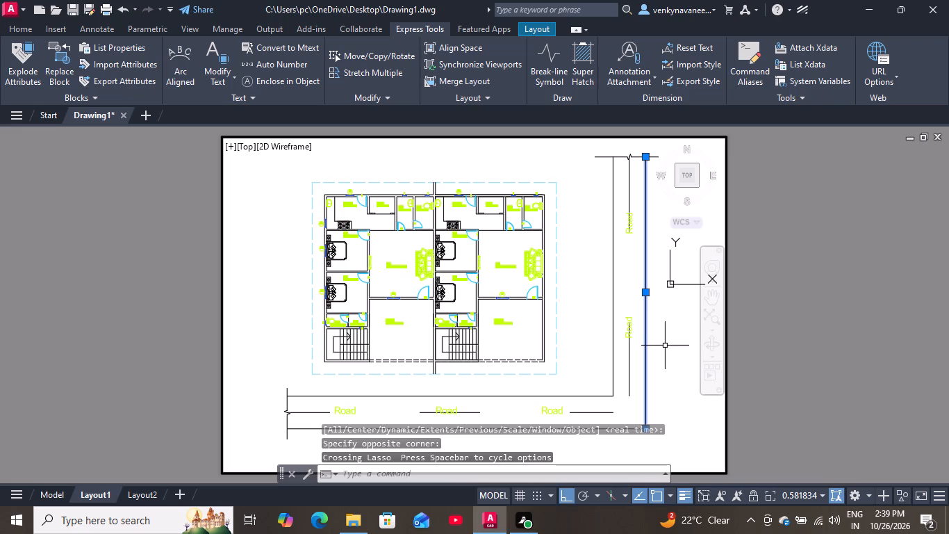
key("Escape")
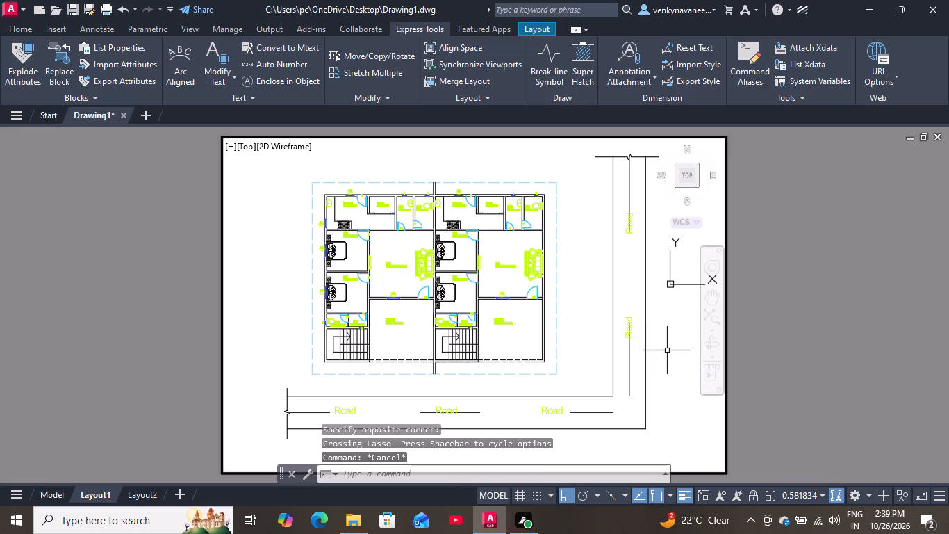
Pan the site plan toward the left side of the viewport, leaving a blank strip beside the vertical road, and return to paper space.
key("p")
key("Return")
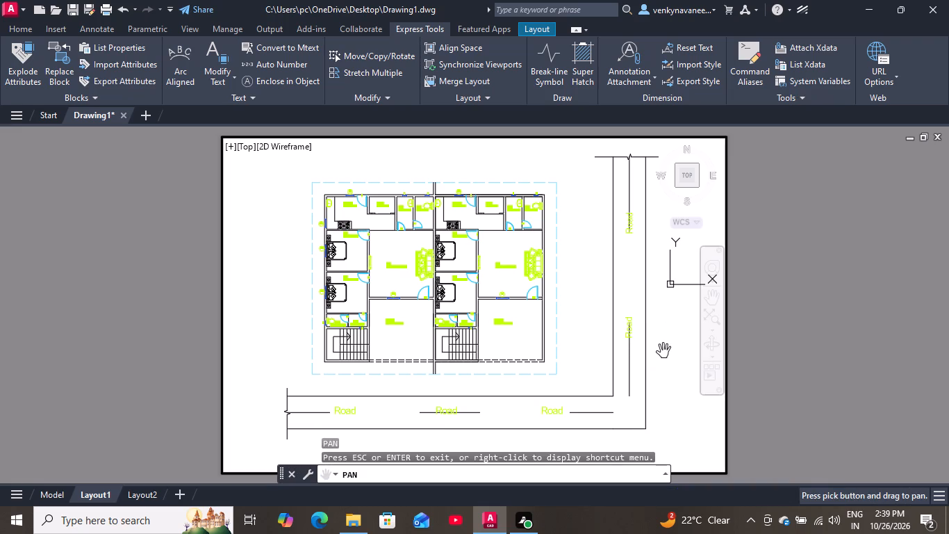
left_click_drag(663, 352, 616, 355)
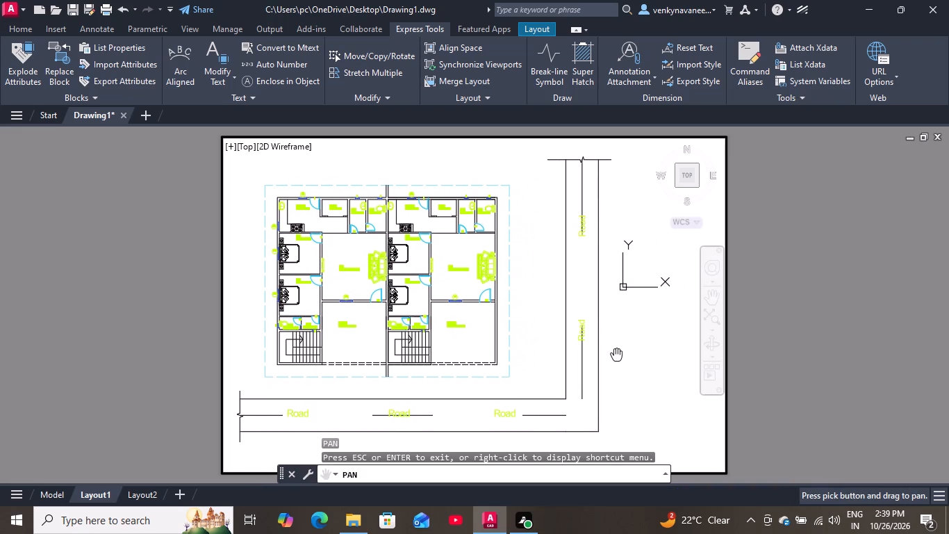
left_click_drag(616, 355, 614, 357)
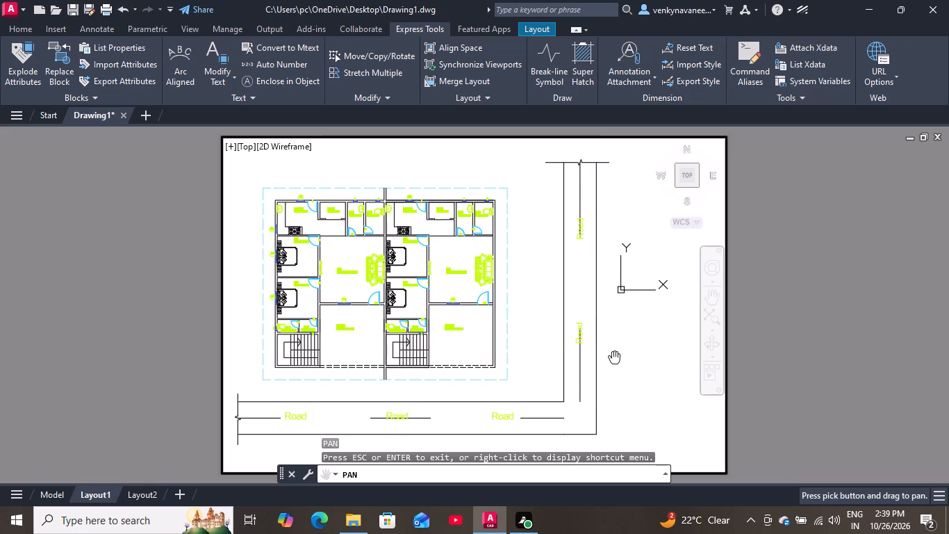
left_click_drag(614, 357, 613, 357)
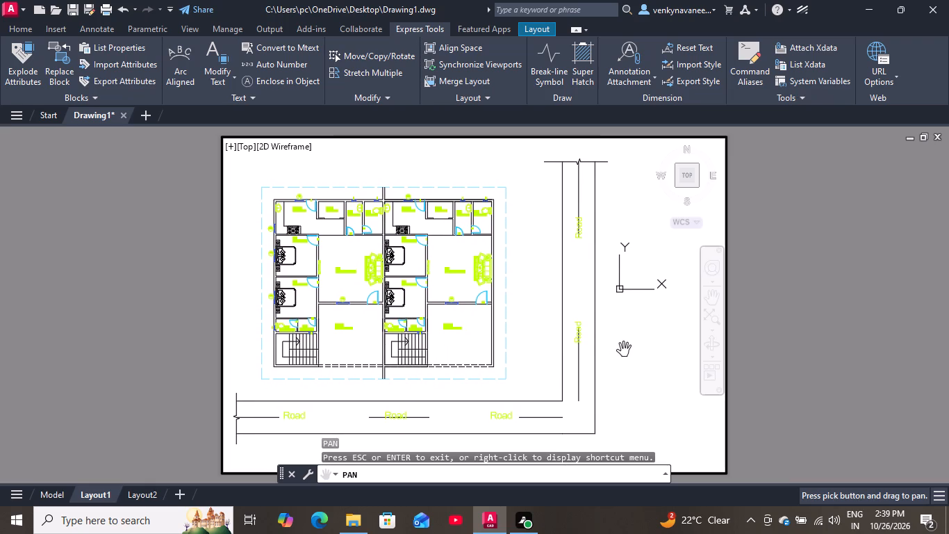
key("space")
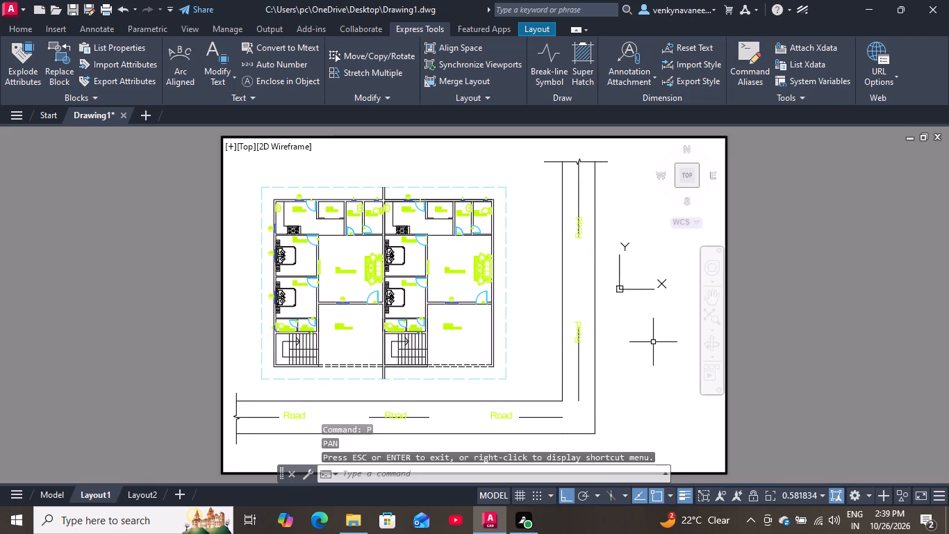
double_click(791, 307)
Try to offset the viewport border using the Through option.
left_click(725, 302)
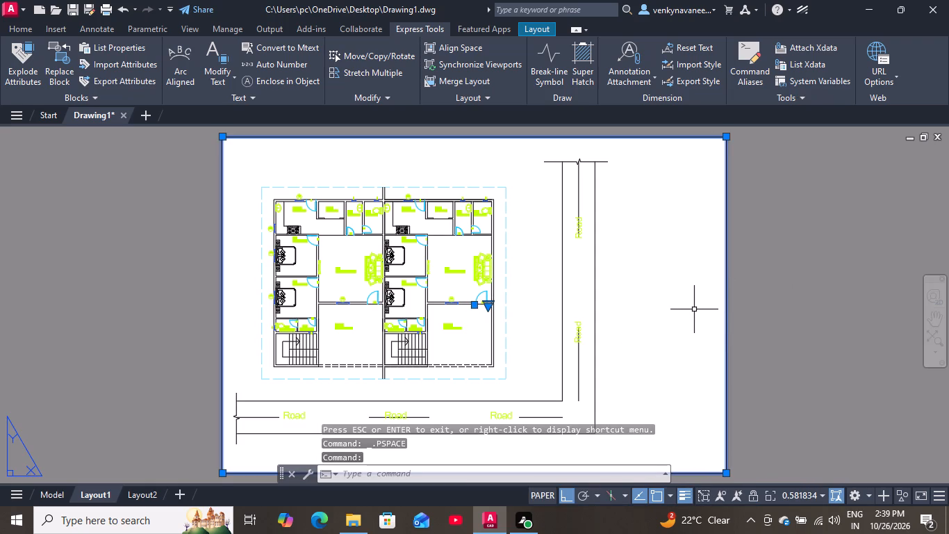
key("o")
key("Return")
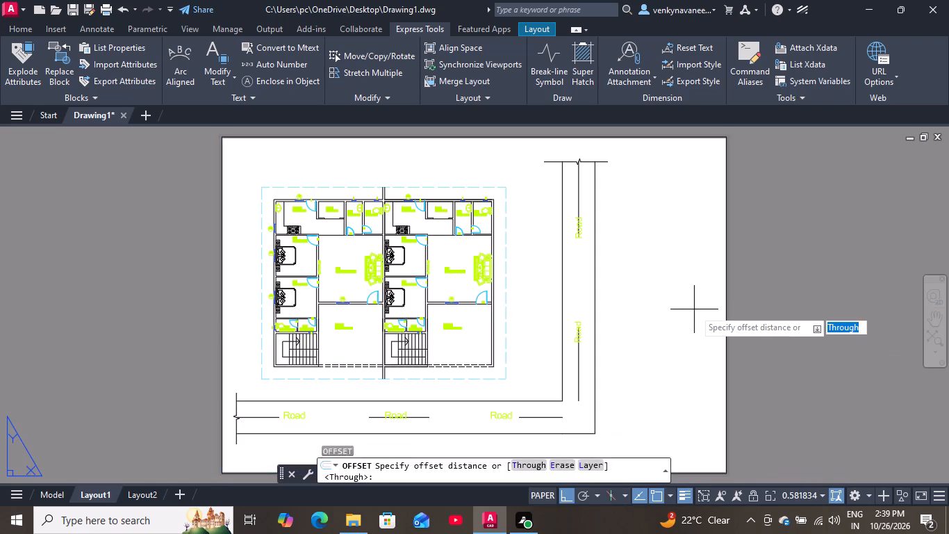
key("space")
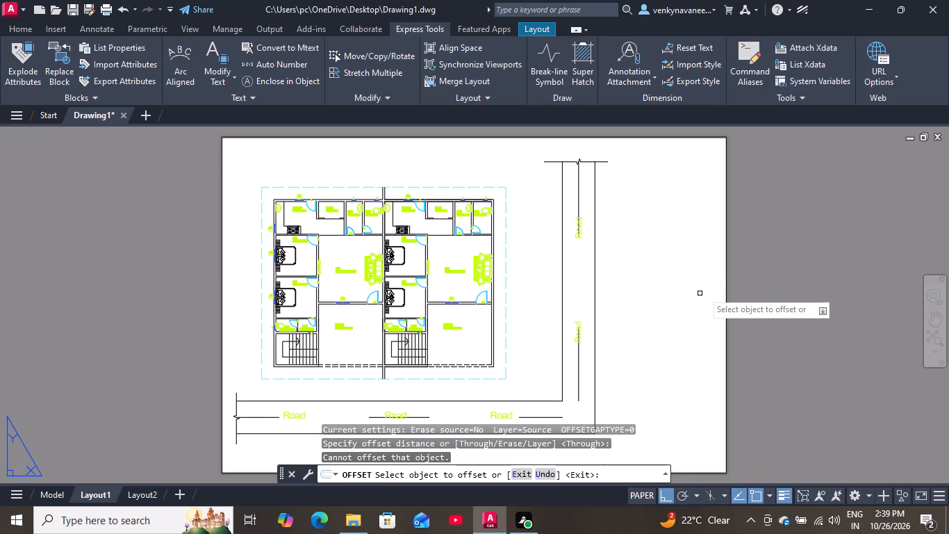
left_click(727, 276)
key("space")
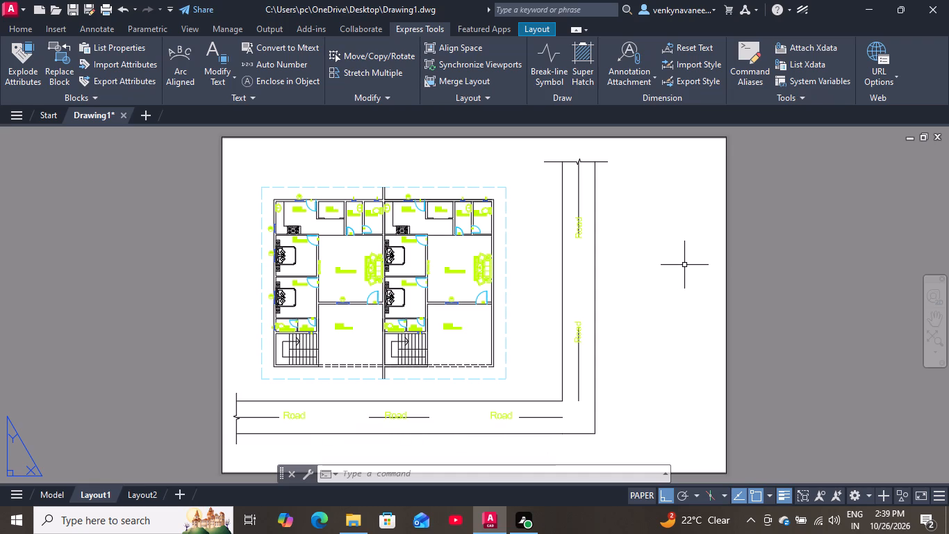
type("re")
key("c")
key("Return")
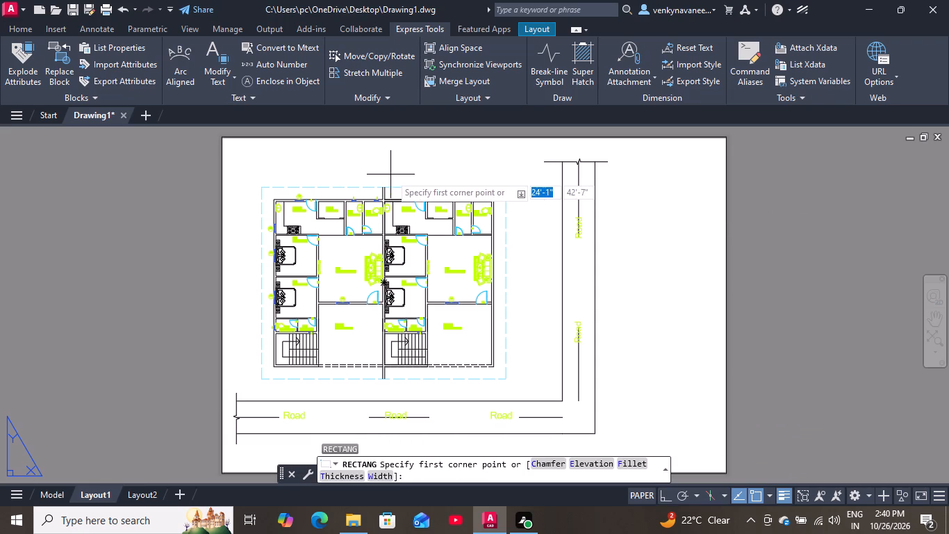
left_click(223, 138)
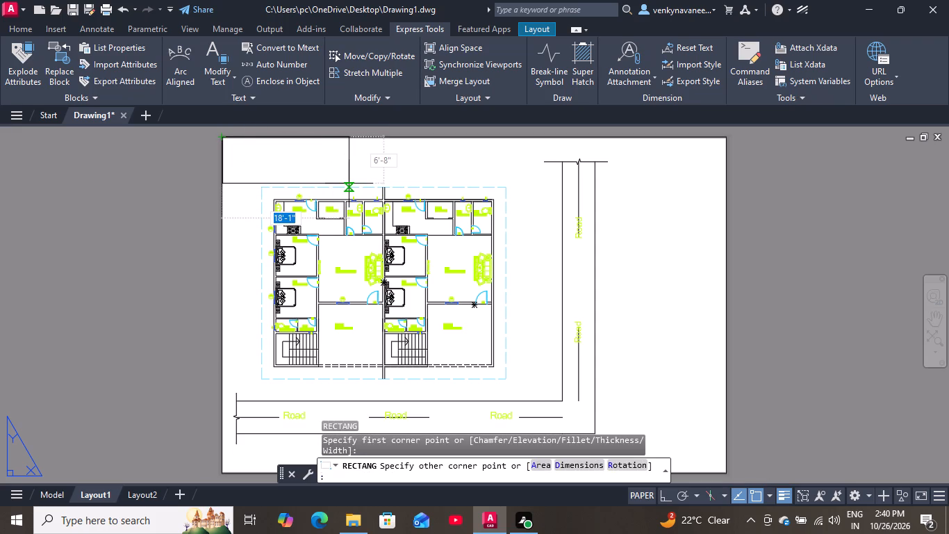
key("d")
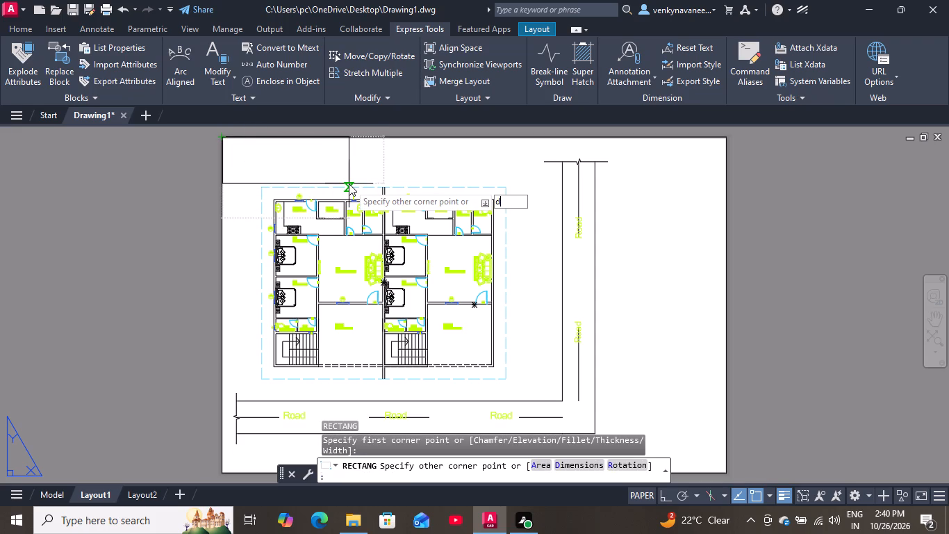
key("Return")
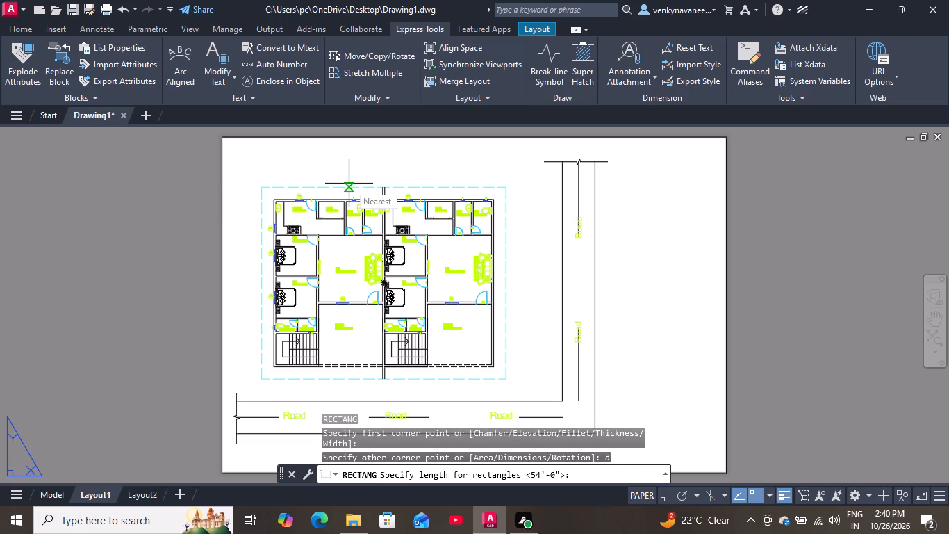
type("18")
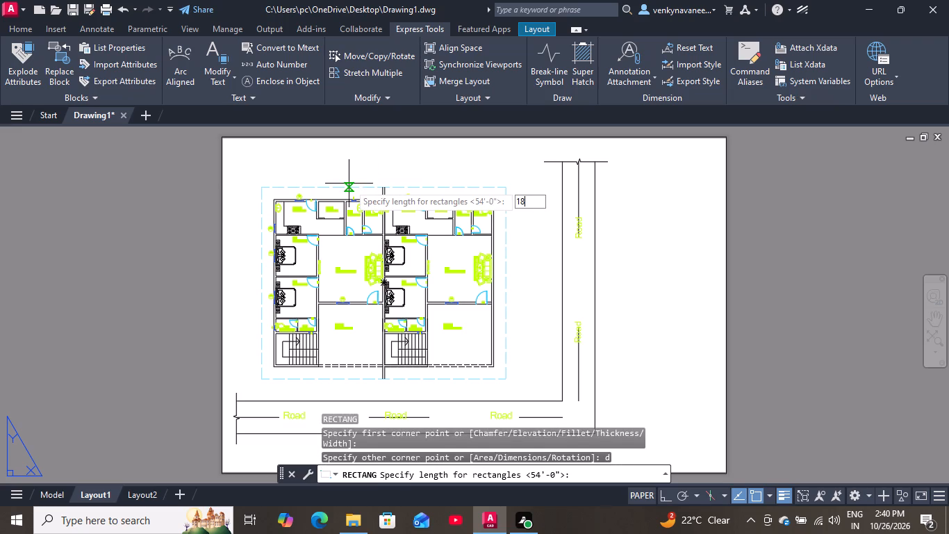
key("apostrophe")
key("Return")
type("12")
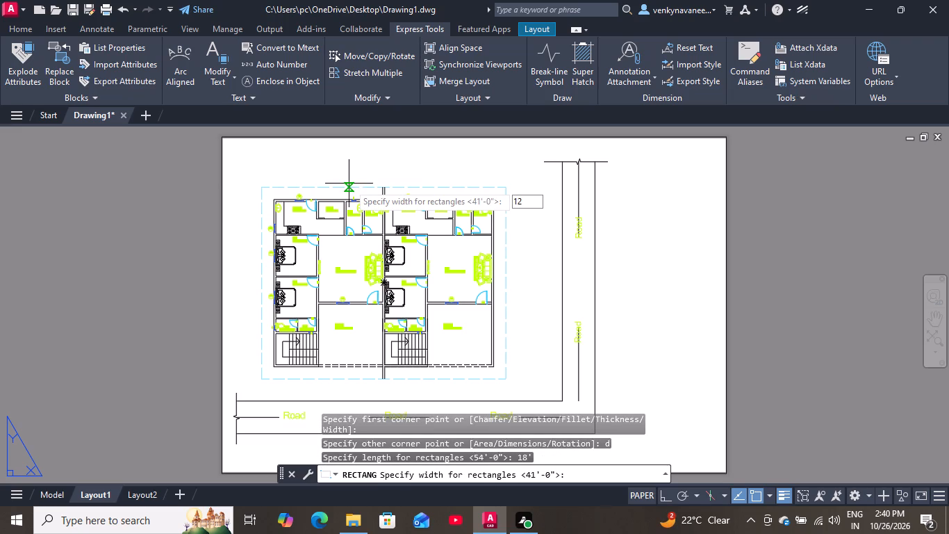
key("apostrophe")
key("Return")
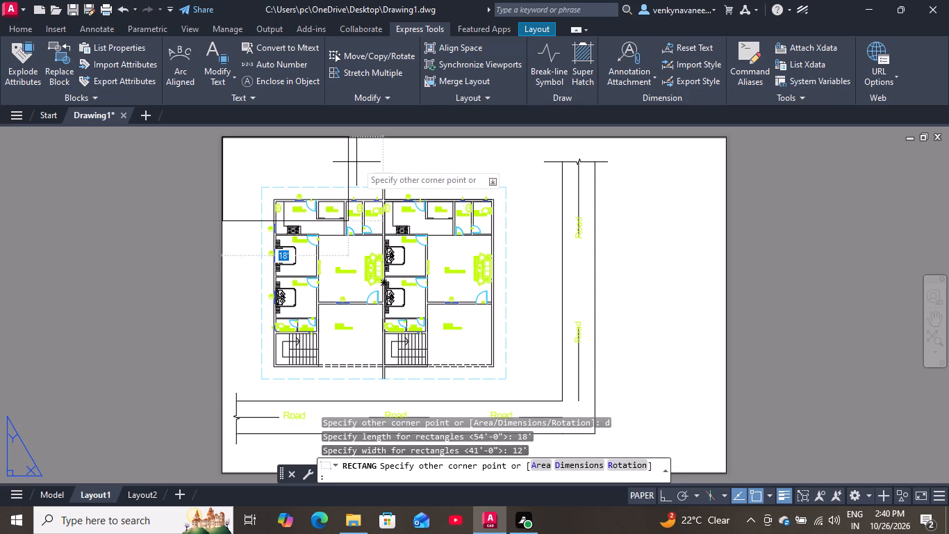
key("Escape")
Draw a rectangle about 59'-9" by 47'-10" from the sheet's upper-left corner to its bottom edge, enclosing the plan and roads.
key("space")
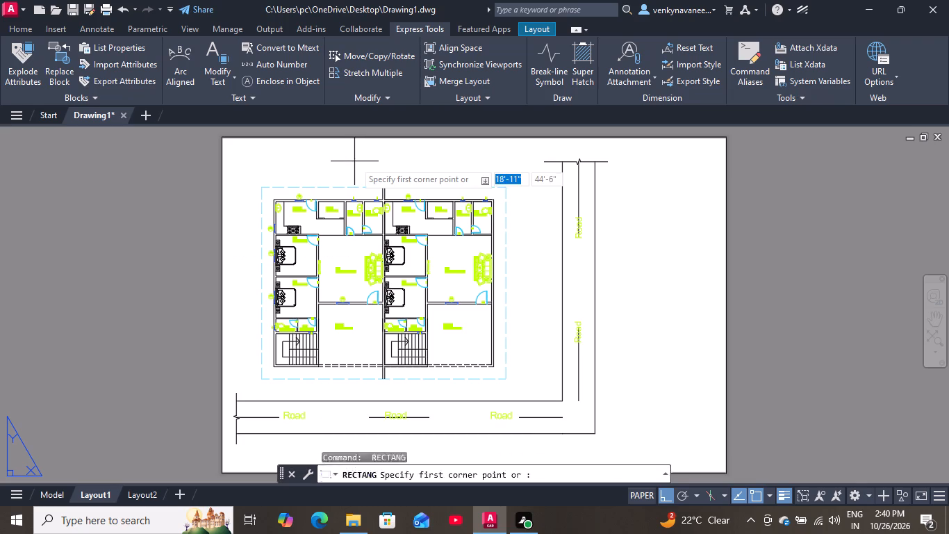
left_click(225, 140)
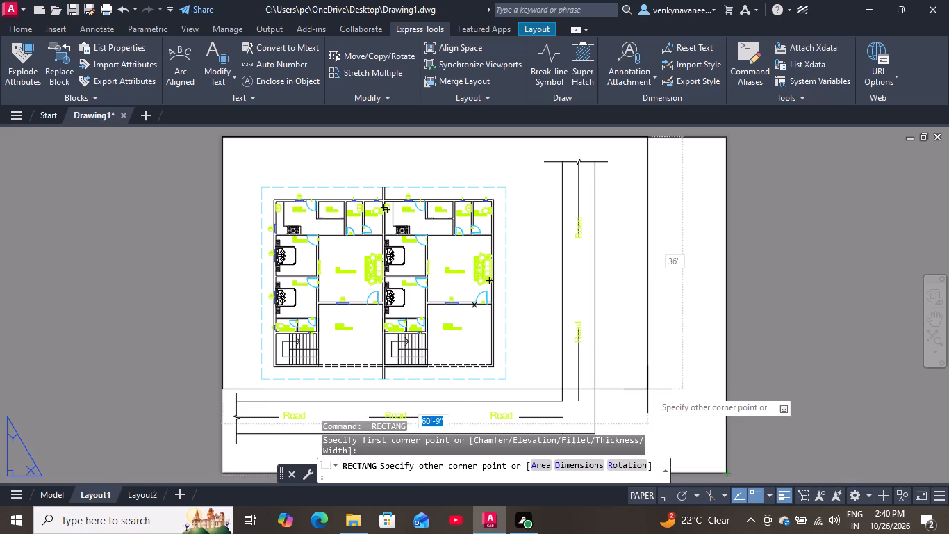
scroll(634, 362, "down", 2)
scroll(639, 396, "up", 1)
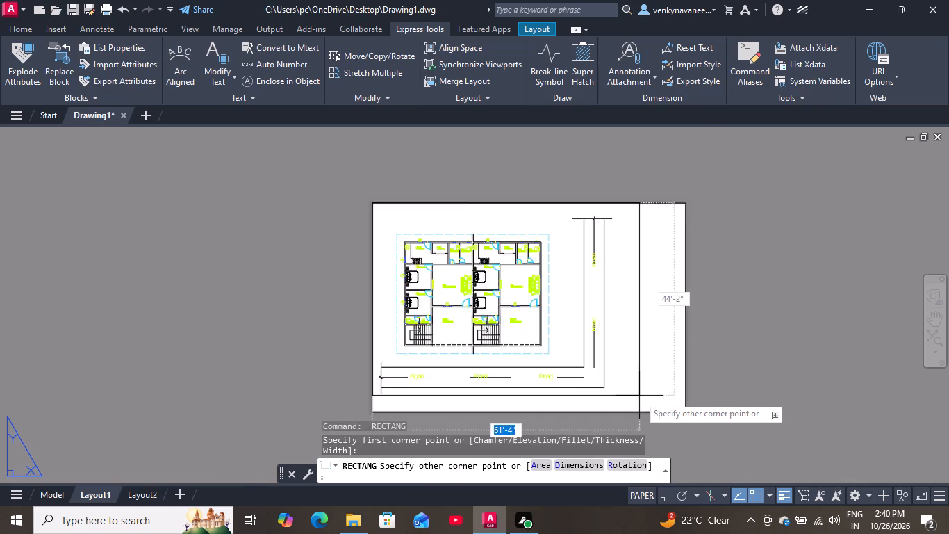
scroll(639, 396, "up", 1)
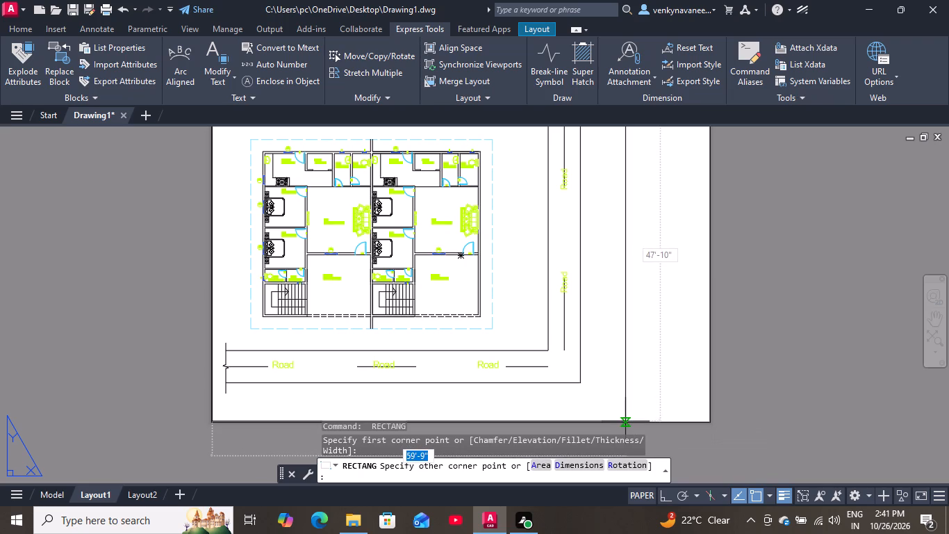
left_click(625, 421)
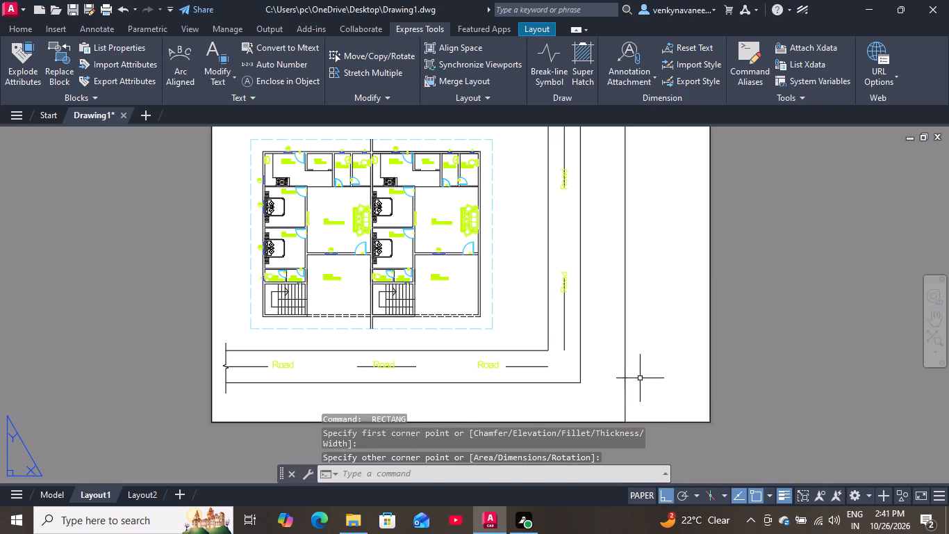
Offset the rectangle around the site plan 3" inward to form a double border.
scroll(631, 363, "down", 2)
scroll(633, 267, "up", 2)
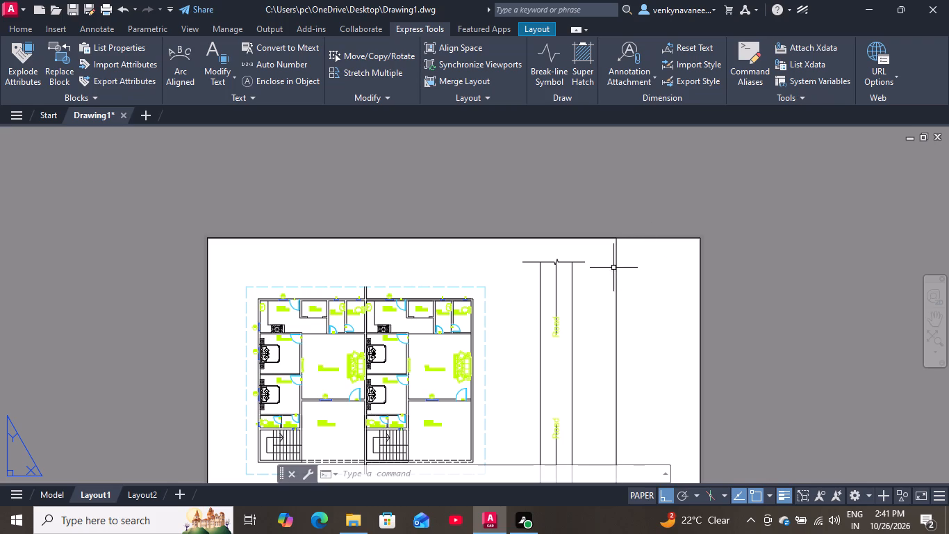
left_click(616, 266)
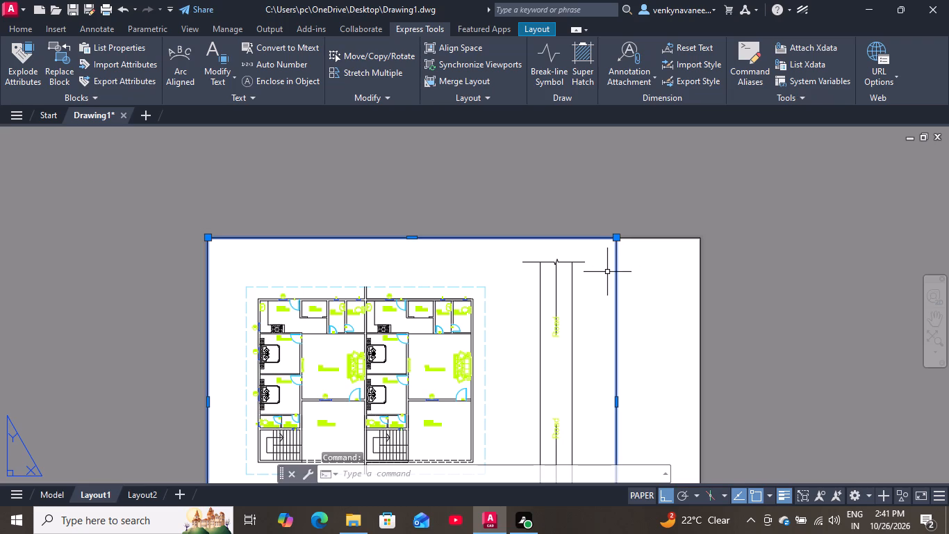
key("o")
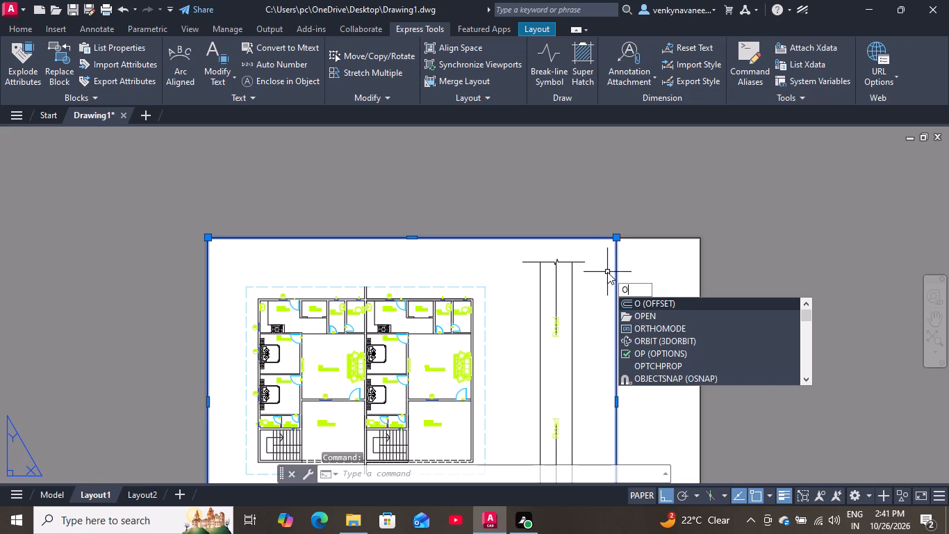
key("Return")
key("space")
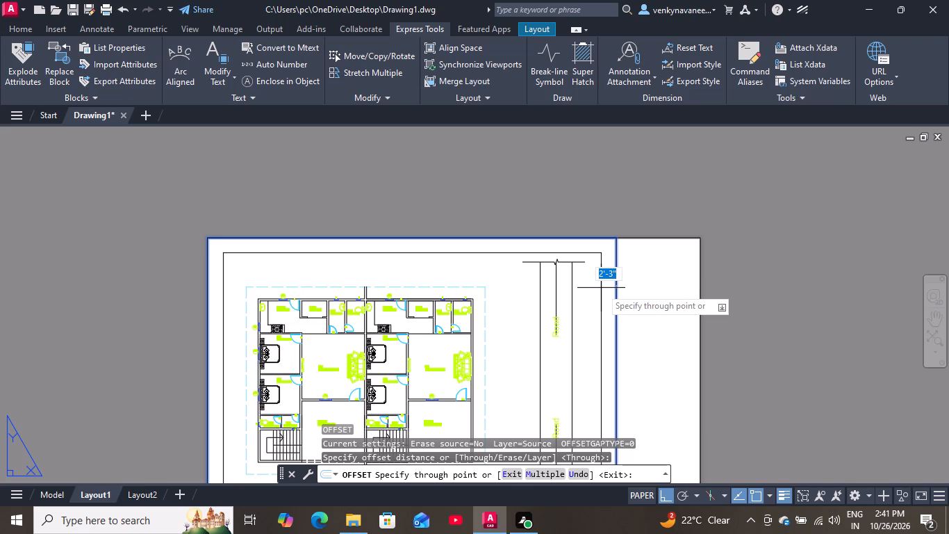
key("3")
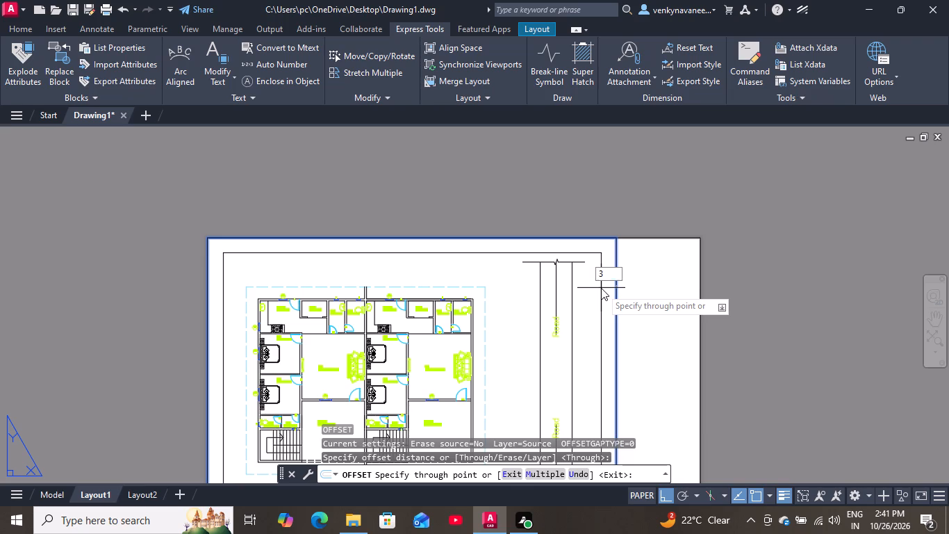
key("shift+quotedbl")
key("Return")
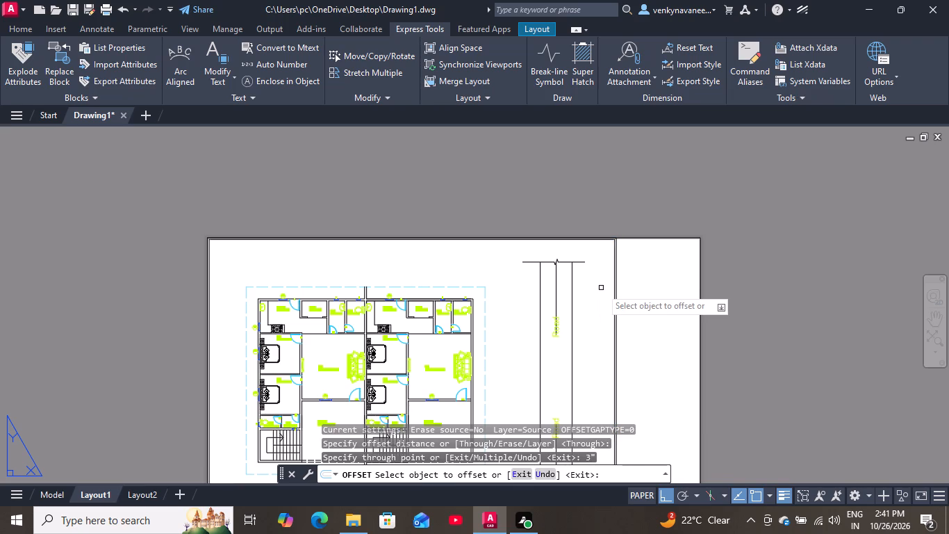
scroll(618, 241, "up", 4)
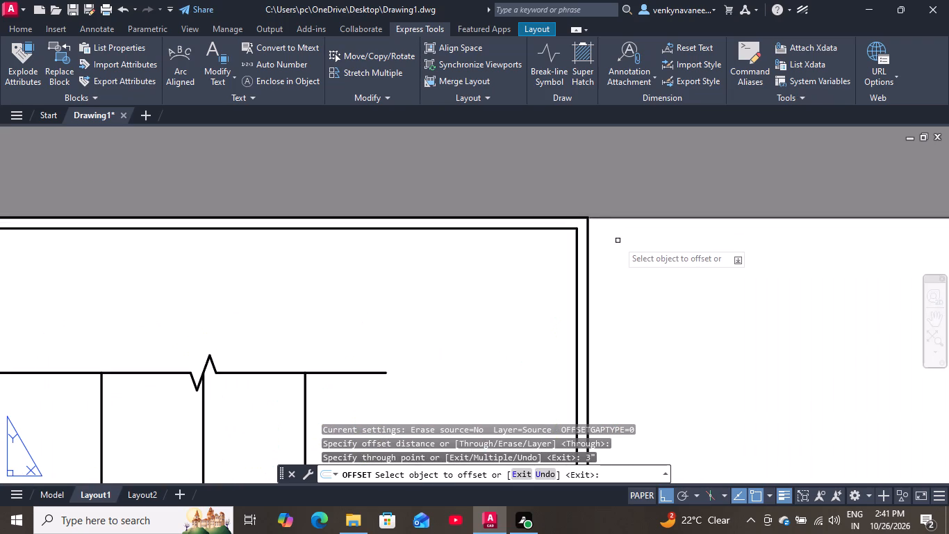
scroll(618, 241, "down", 1)
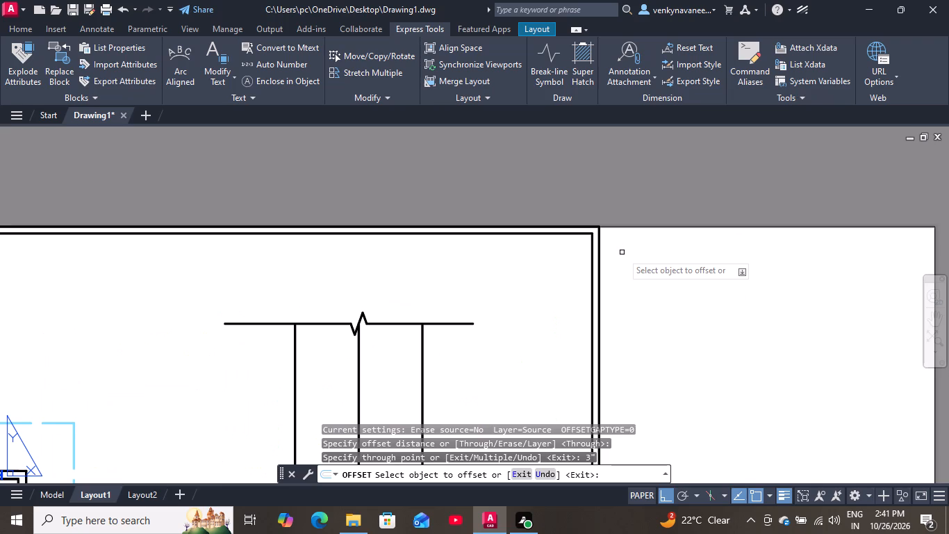
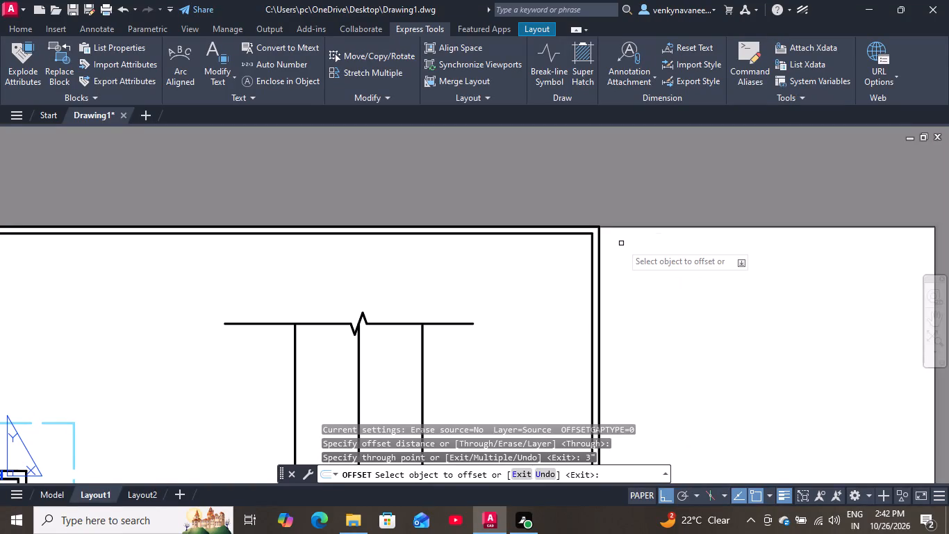
Draw a horizontal line across the top of the blank strip, from the plan's outer border to the sheet's outer edge.
key("space")
scroll(604, 251, "down", 2)
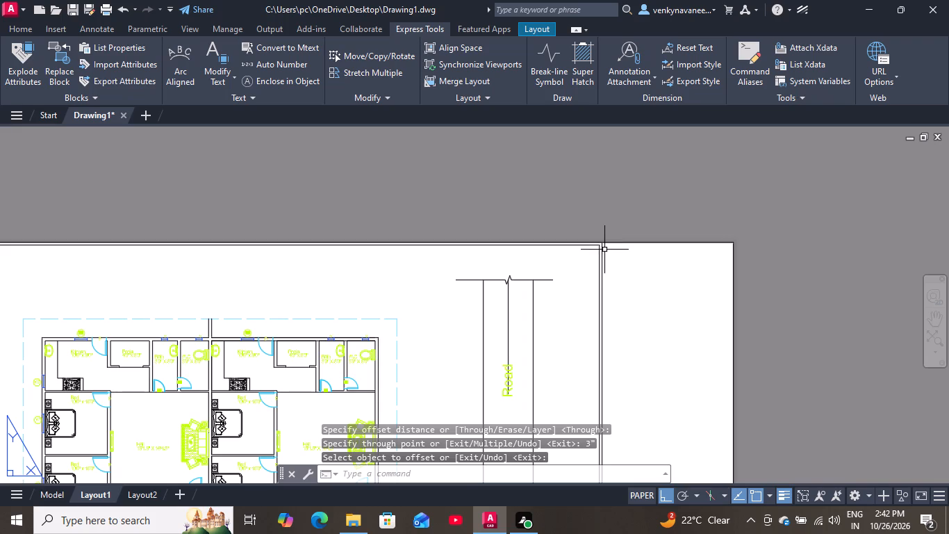
scroll(606, 263, "up", 1)
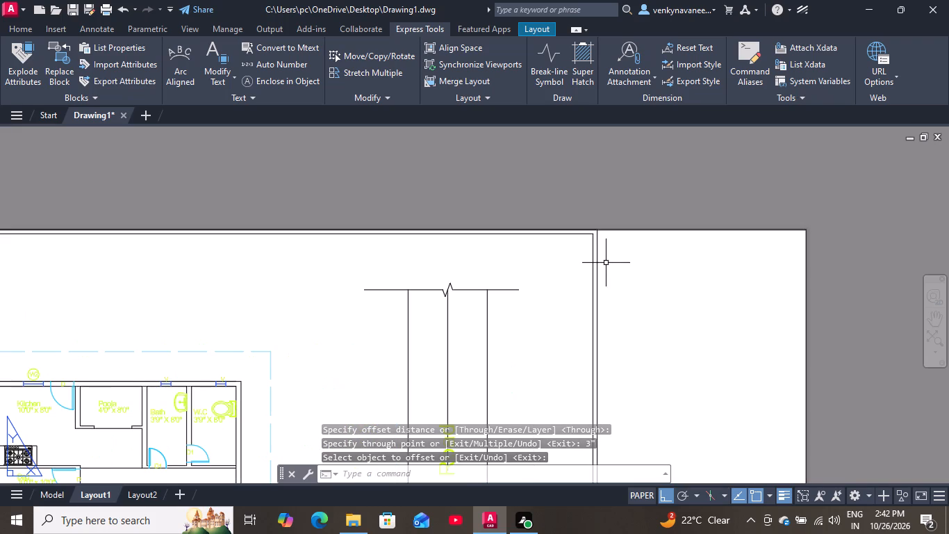
key("l")
key("Return")
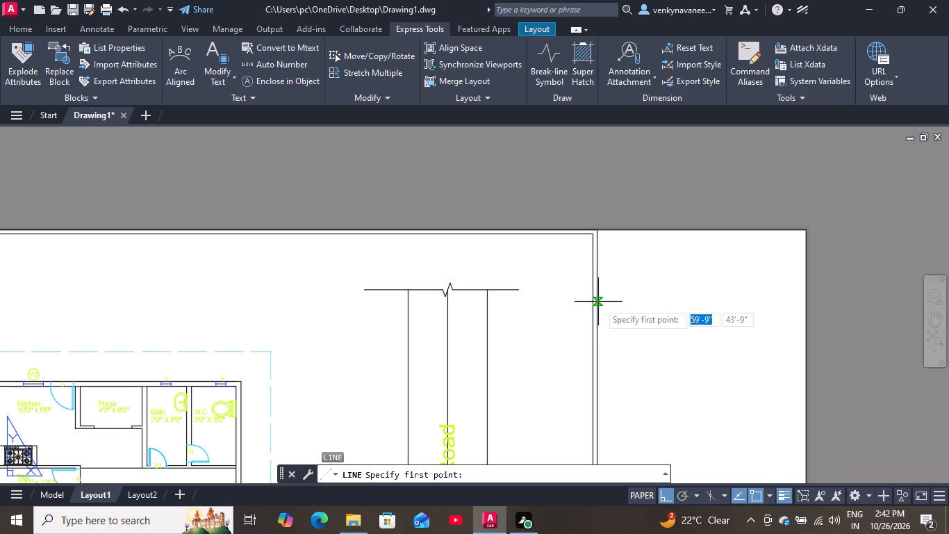
left_click(598, 287)
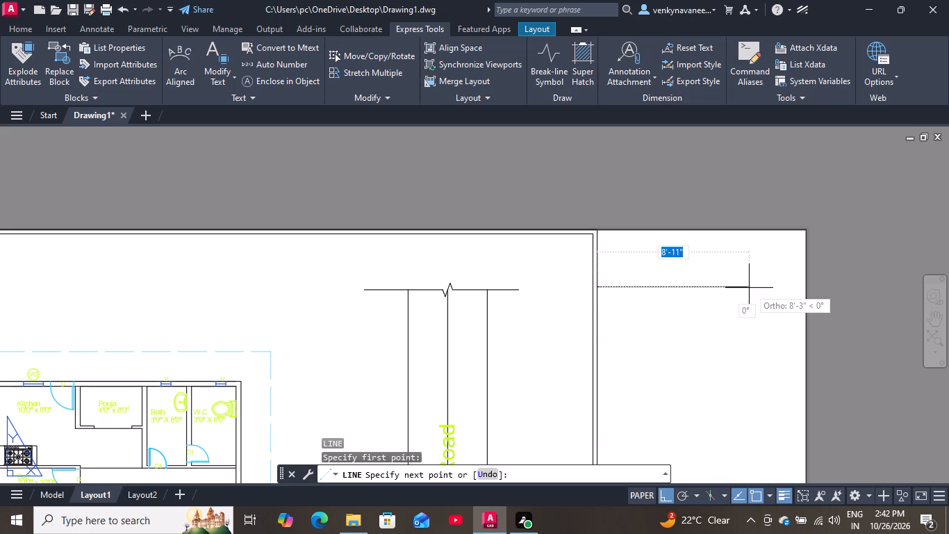
left_click(807, 288)
key("space")
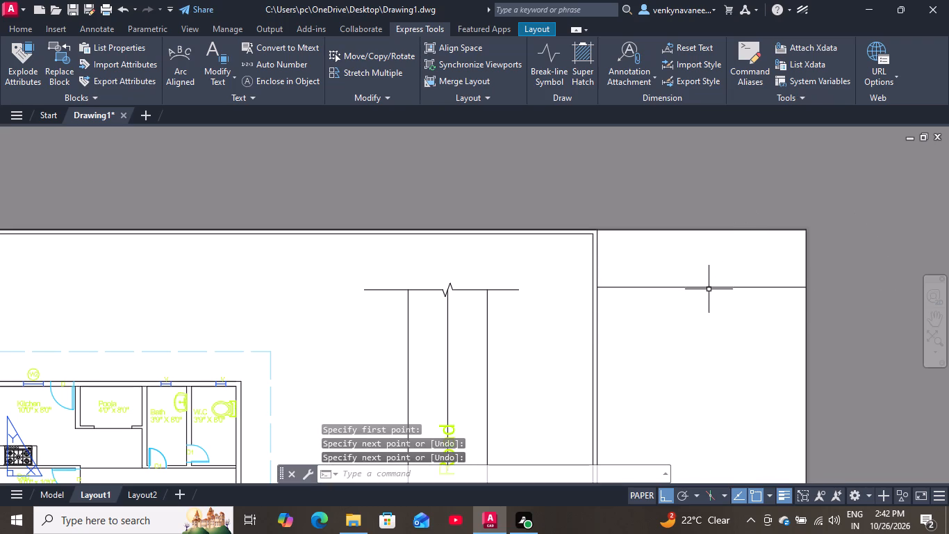
Offset the strip's line downward three times using Through, placing the second copy about 1'-8" and the third about 8' below the preceding line.
left_click(709, 287)
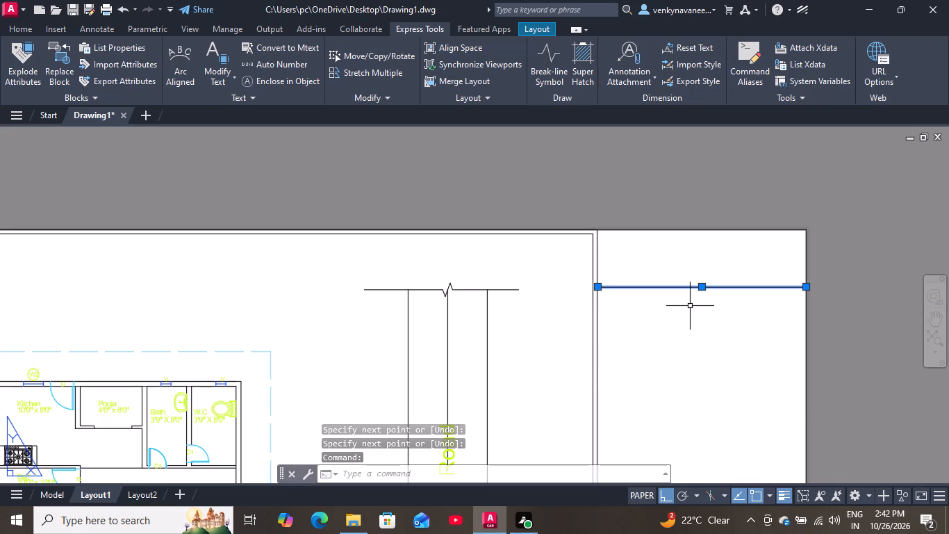
key("o")
key("Return")
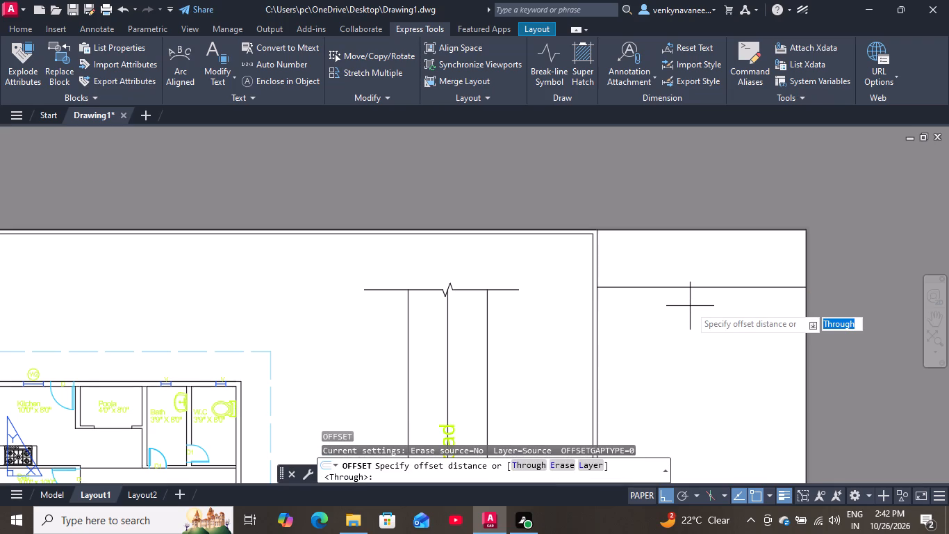
key("space")
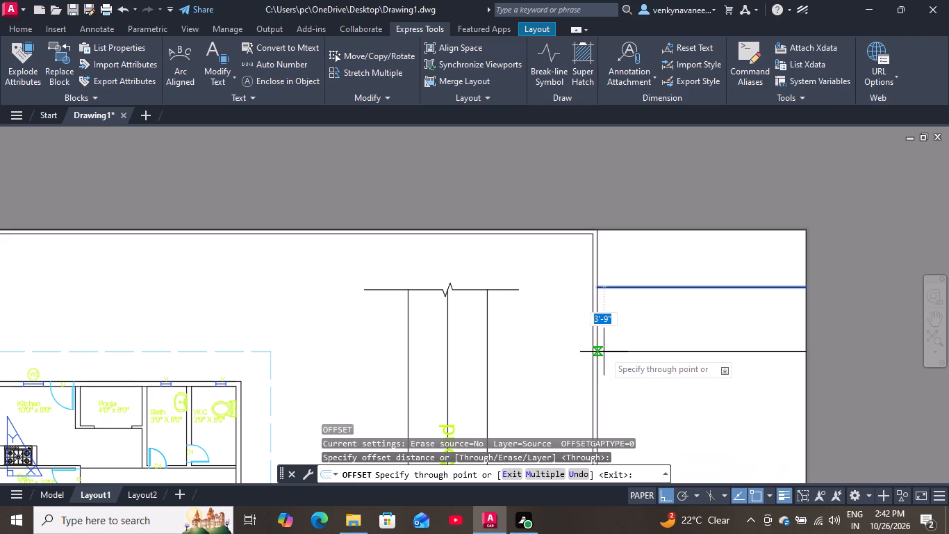
left_click(605, 333)
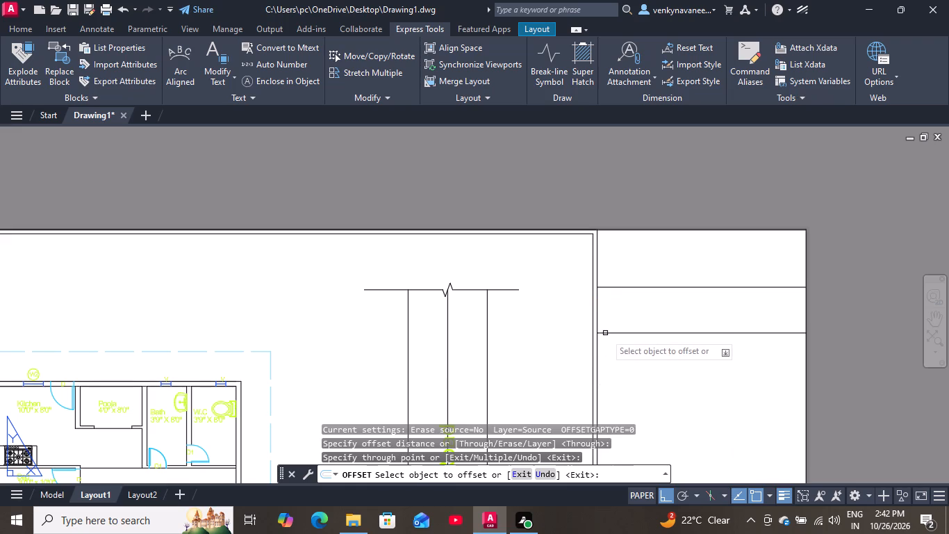
scroll(620, 284, "down", 1)
left_click(618, 315)
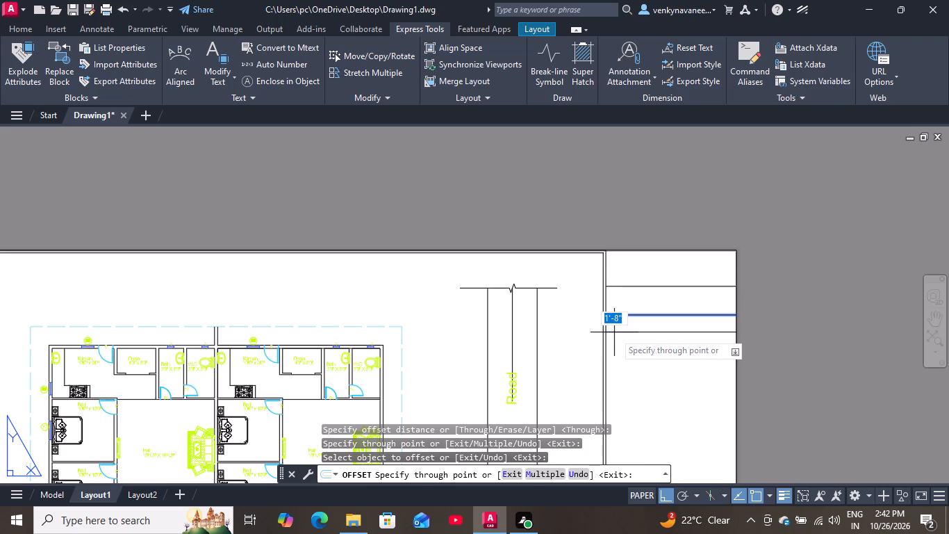
left_click(614, 332)
left_click(615, 333)
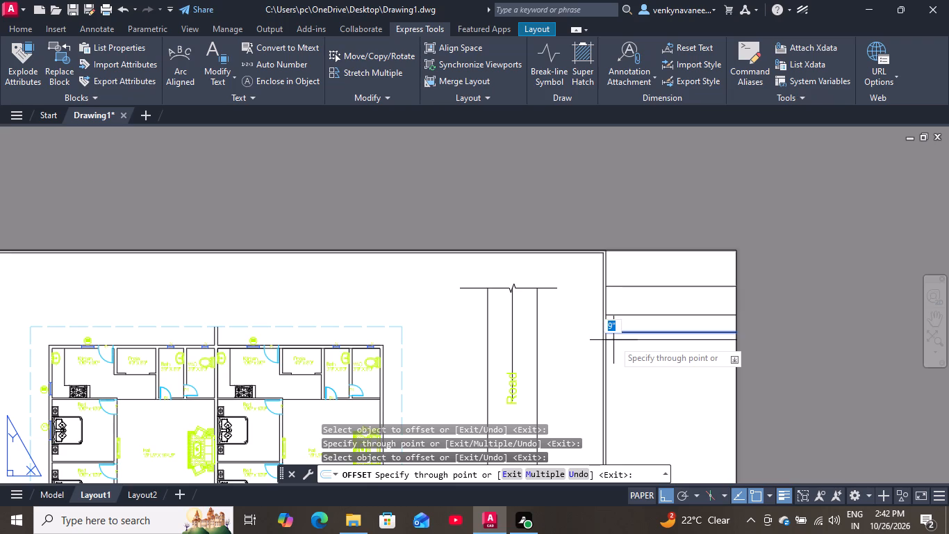
left_click(612, 423)
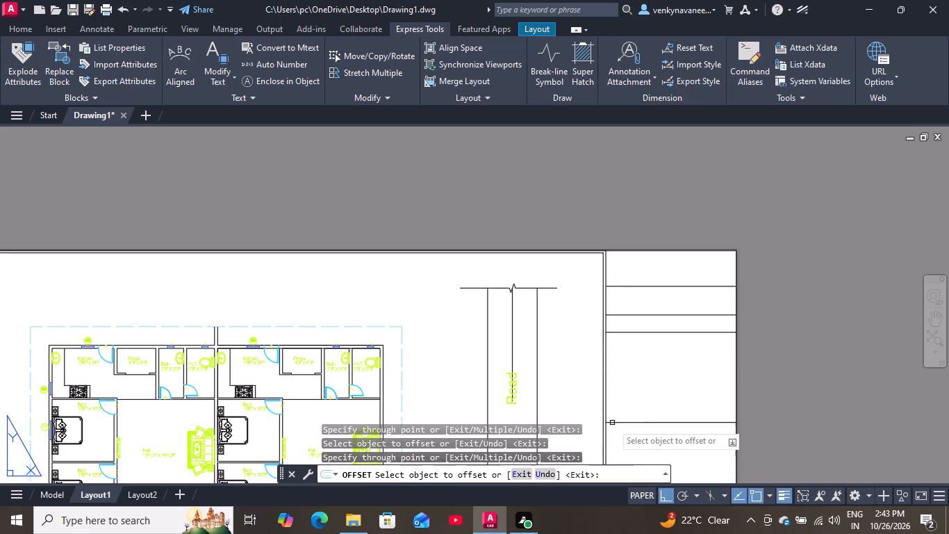
Offset the strip's lowest line downward twice more, about 5'-3" and 7'-5" below each preceding line.
scroll(632, 368, "down", 4)
scroll(638, 361, "up", 1)
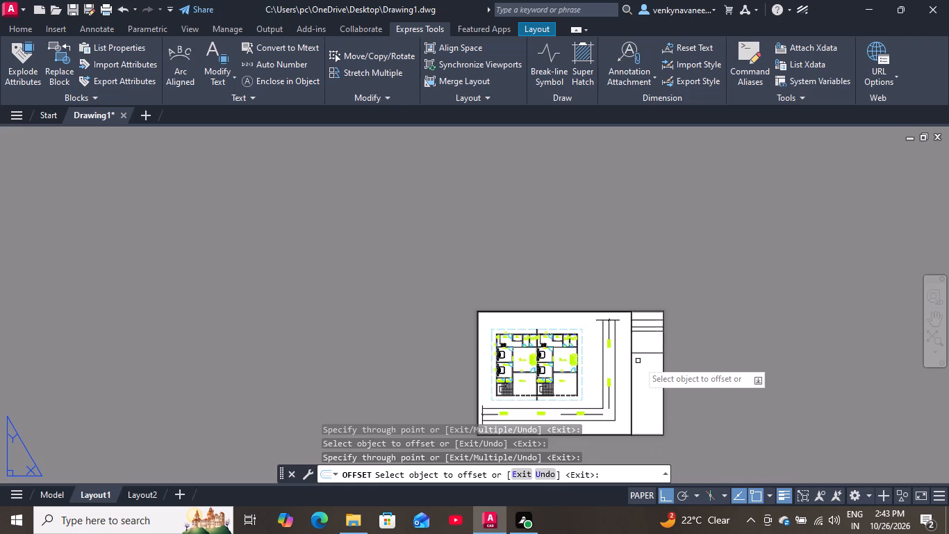
scroll(638, 361, "up", 1)
scroll(643, 325, "down", 1)
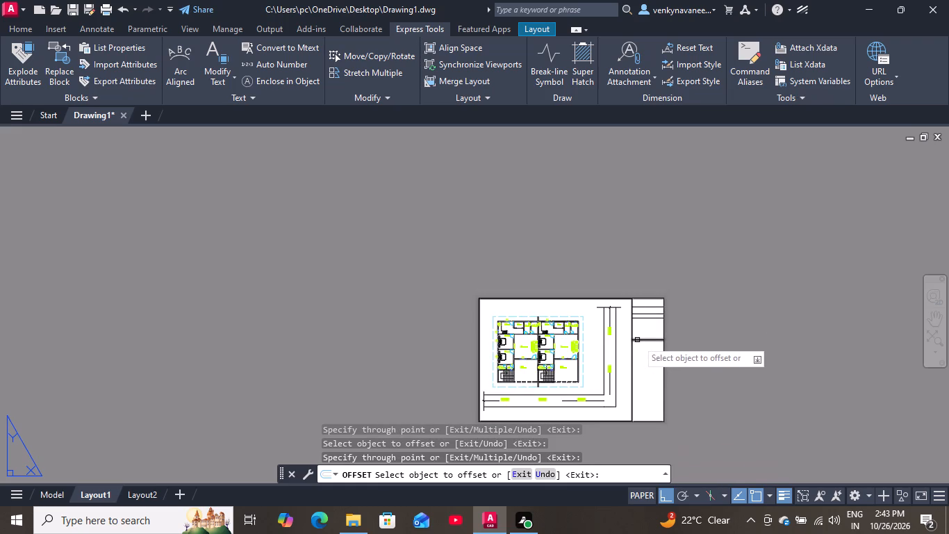
left_click(637, 340)
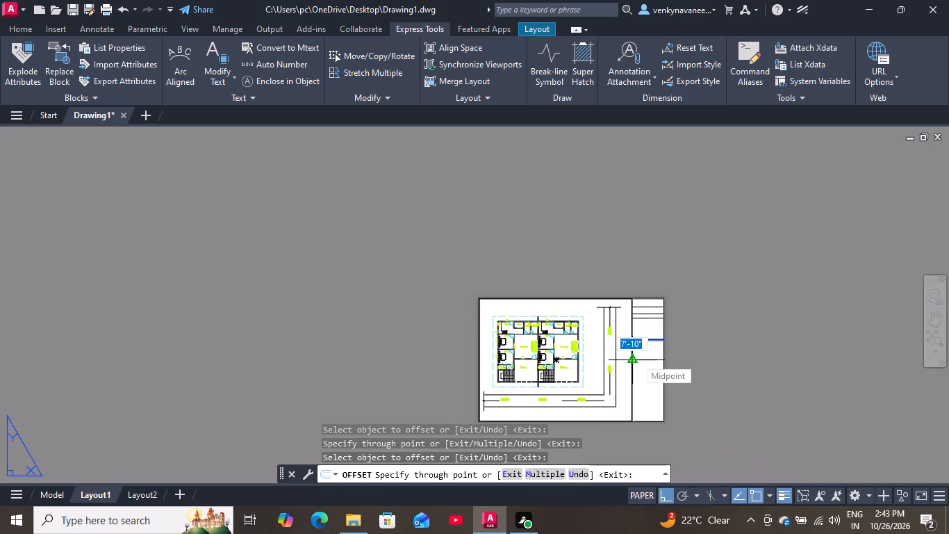
scroll(636, 358, "up", 2)
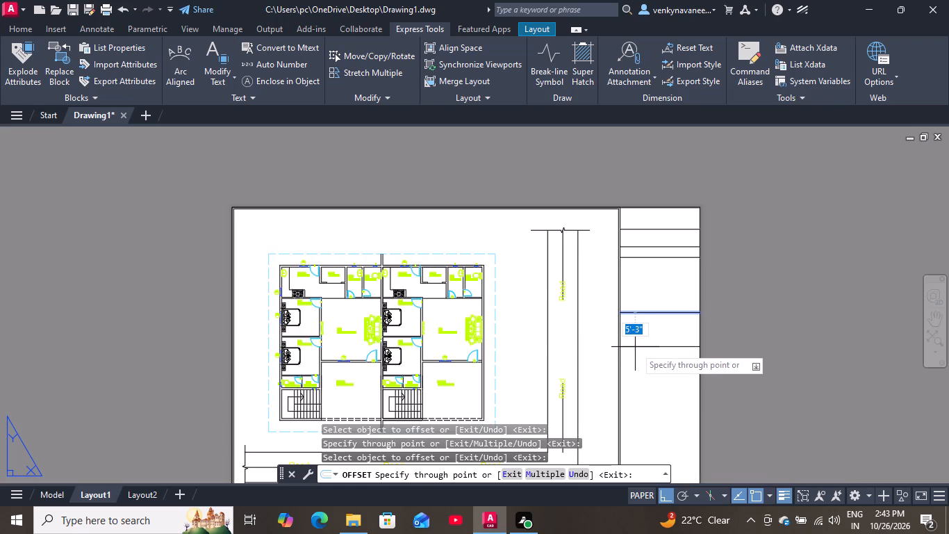
left_click(635, 346)
left_click(641, 344)
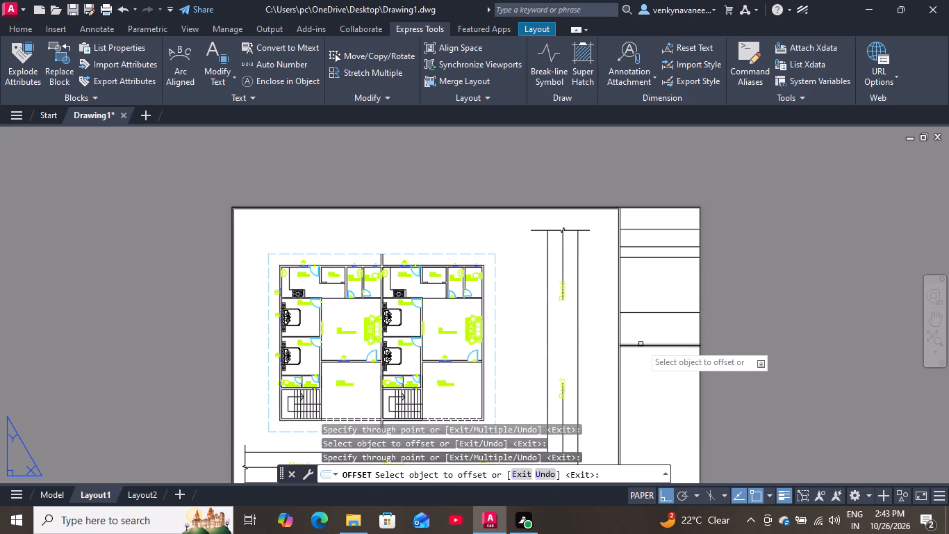
scroll(641, 364, "down", 1)
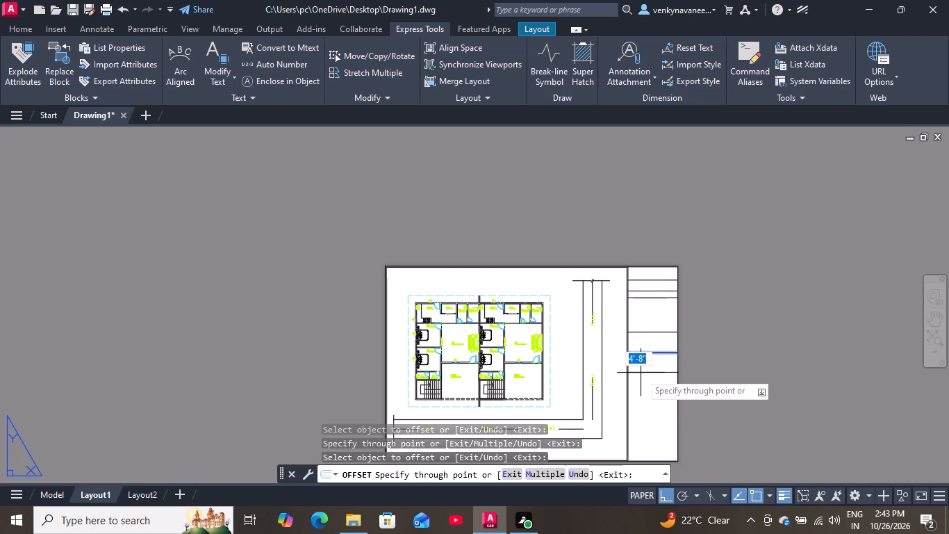
scroll(641, 375, "up", 1)
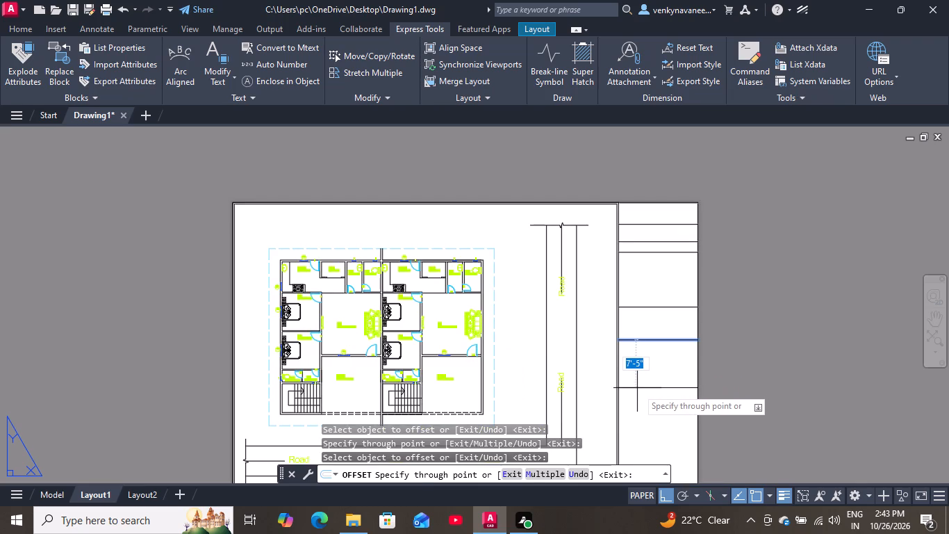
left_click(637, 388)
Offset five more lines successively down the strip, spacing them about 2' to 3' apart to form narrow rows.
left_click(635, 387)
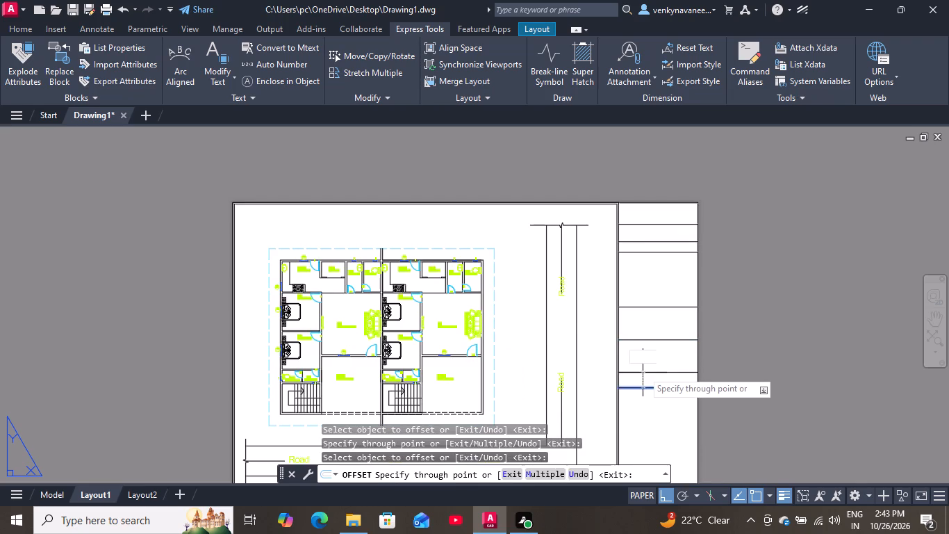
scroll(645, 364, "down", 2)
scroll(642, 385, "up", 2)
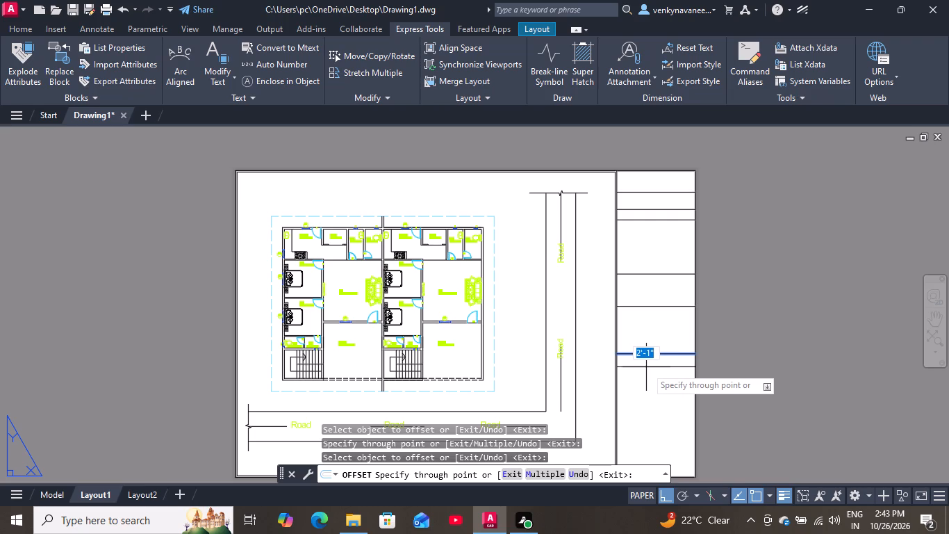
left_click(646, 368)
left_click(646, 369)
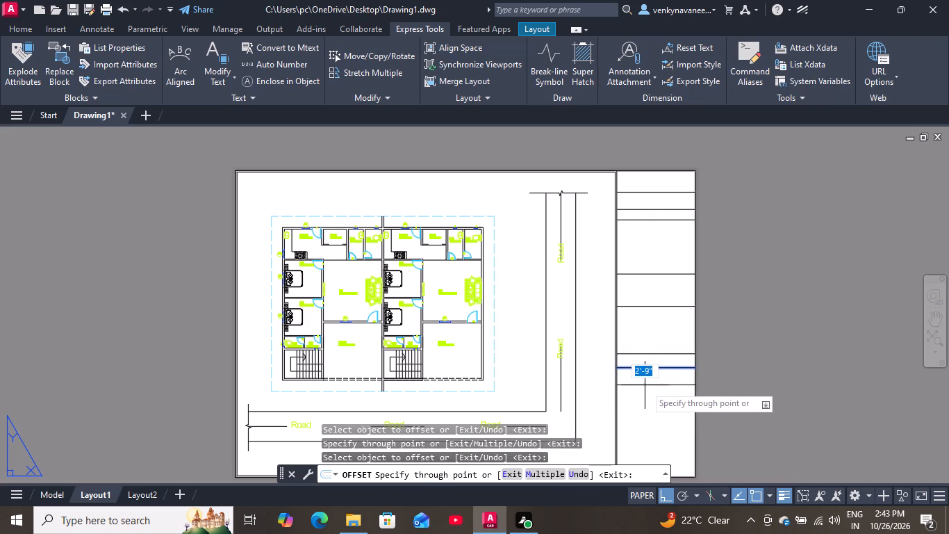
left_click(645, 385)
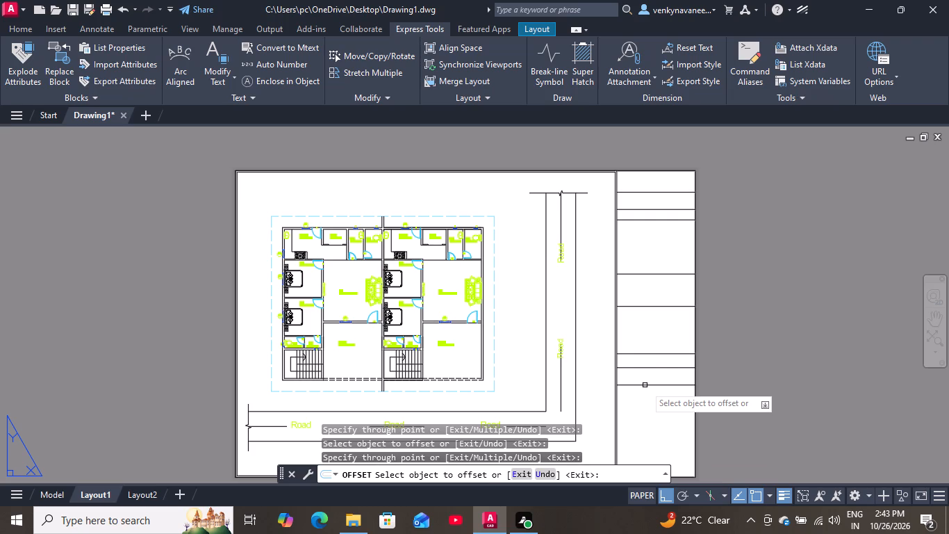
left_click(645, 385)
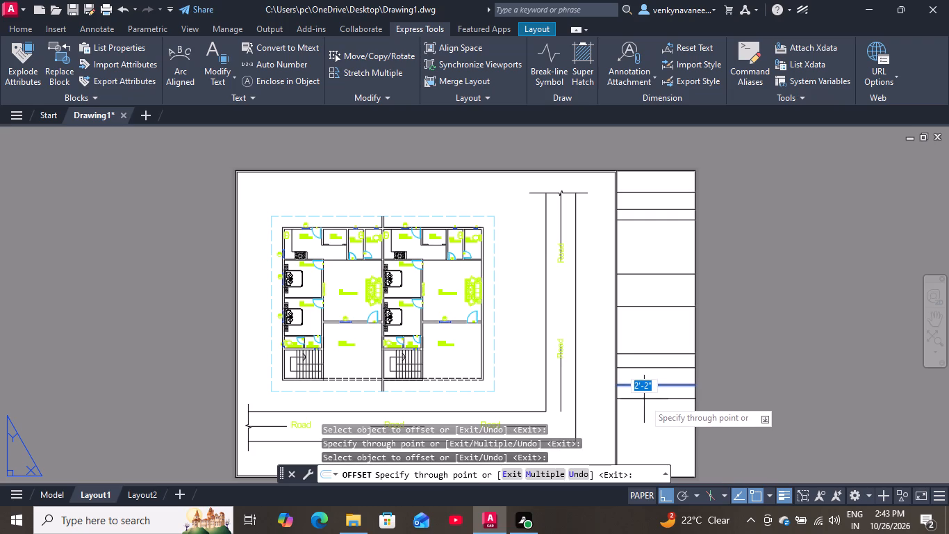
left_click(645, 403)
left_click(645, 403)
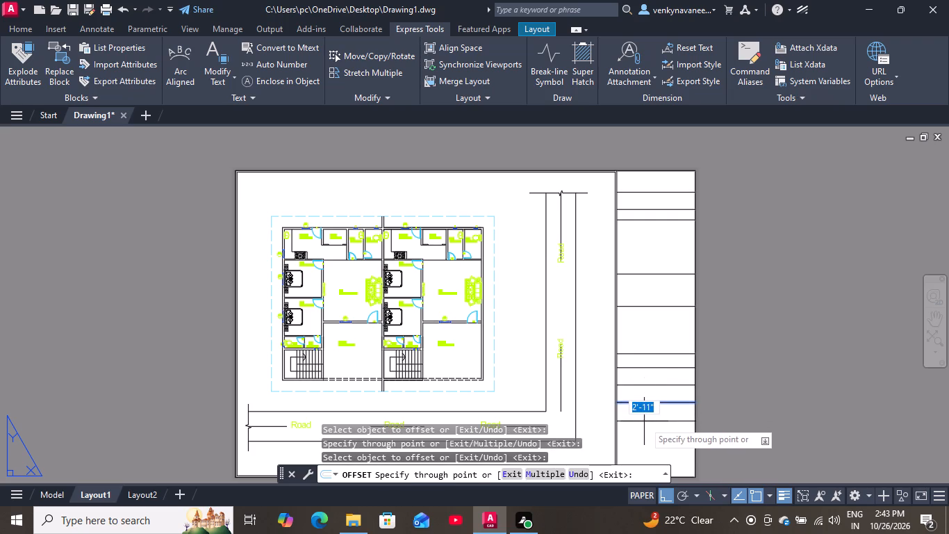
left_click(644, 421)
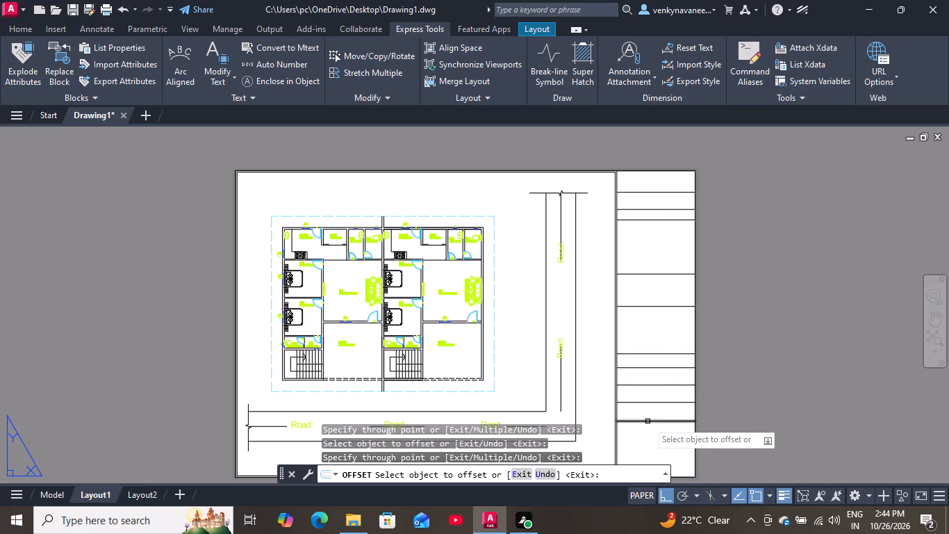
left_click(647, 421)
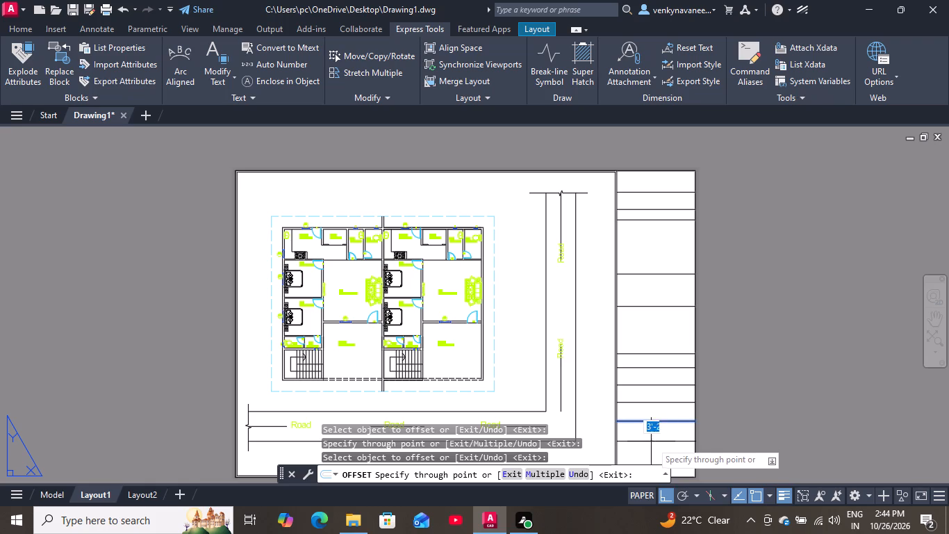
left_click(651, 438)
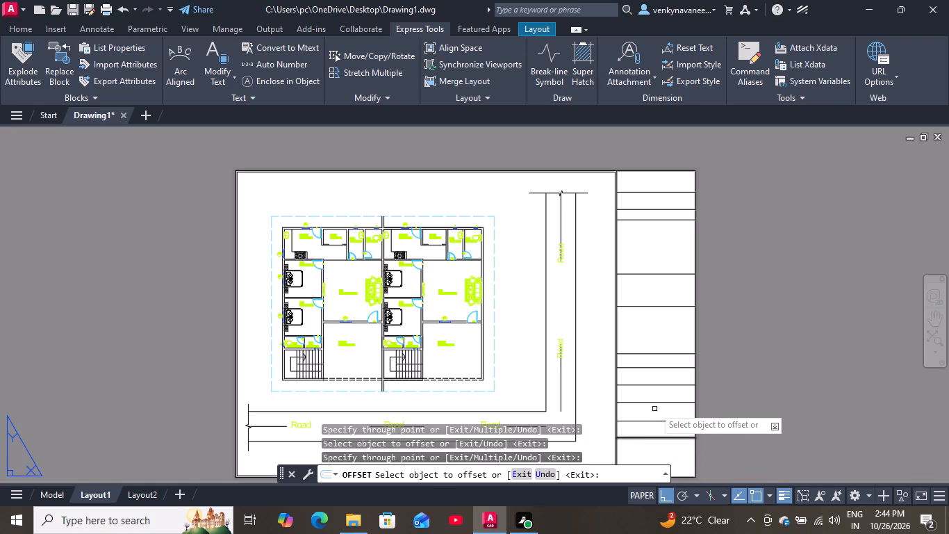
Offset two more row lines below the lowest one, filling the strip down toward the sheet's bottom edge.
scroll(657, 398, "down", 1)
scroll(653, 451, "up", 2)
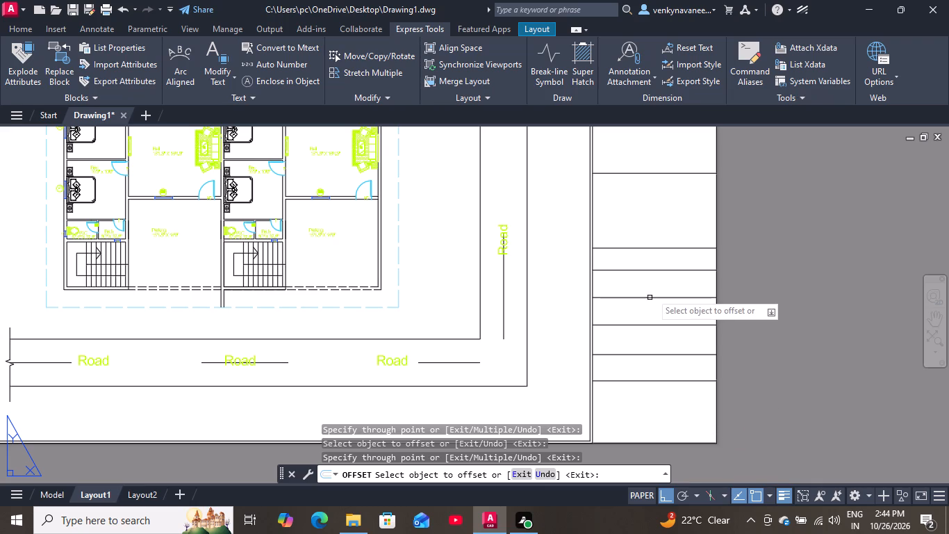
left_click(645, 380)
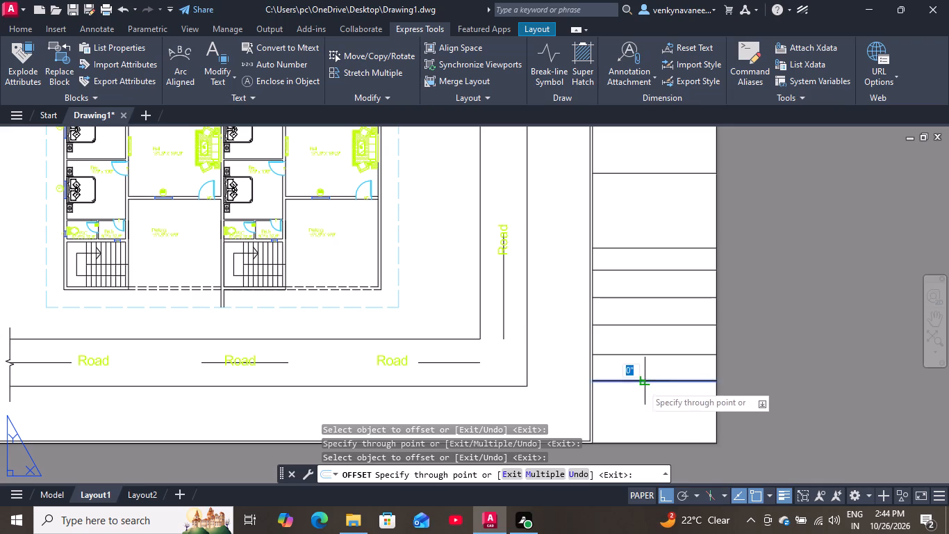
left_click(641, 408)
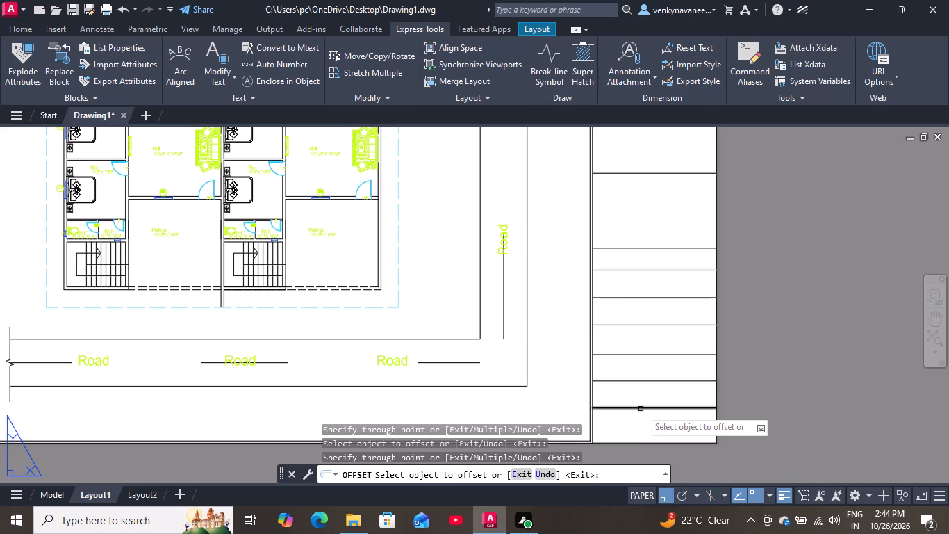
left_click(641, 409)
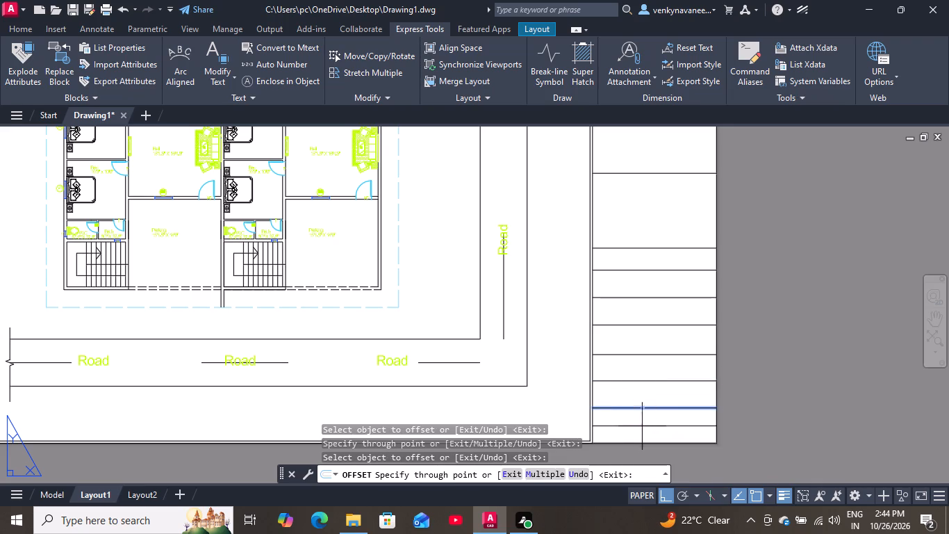
left_click(642, 426)
key("space")
Shift the three row lines just above the strip's lowest line upward, moving the lowest of the three about 1'-3".
left_click(638, 409)
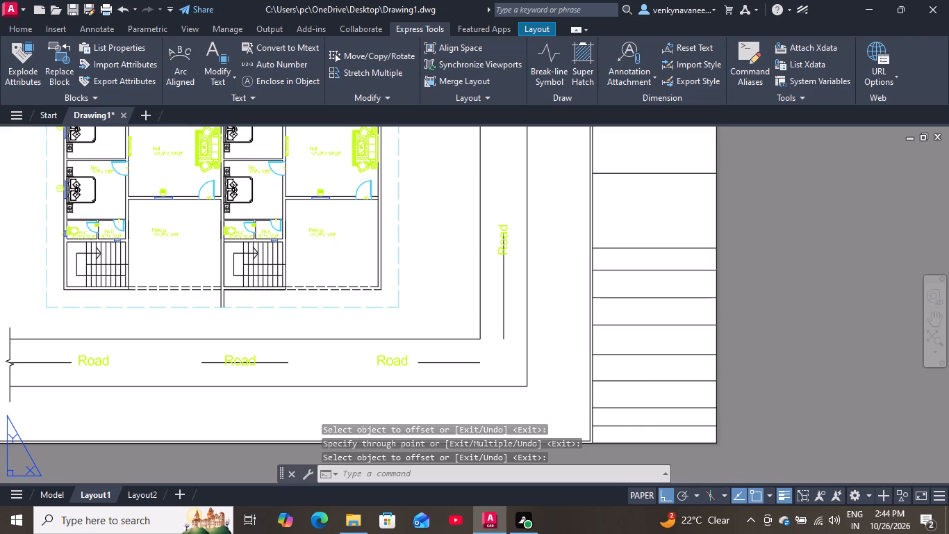
left_click(654, 409)
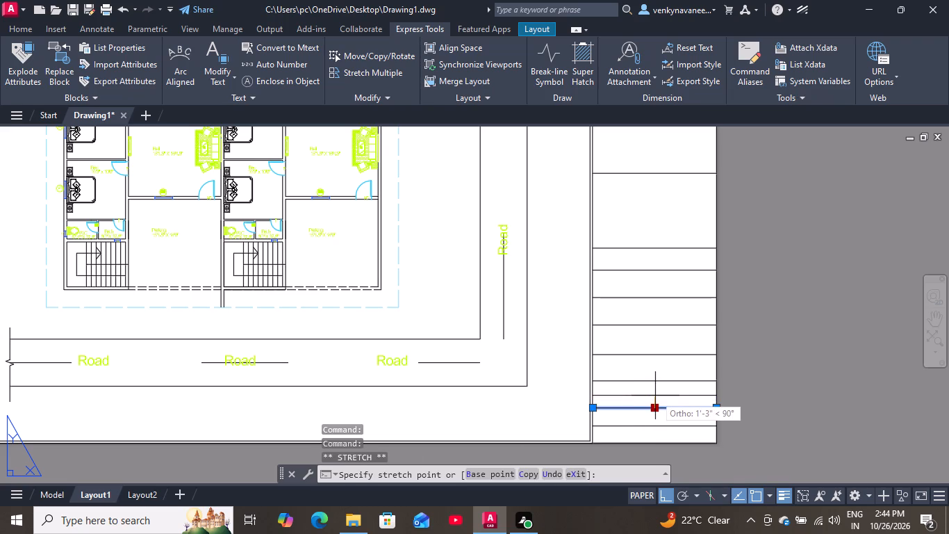
left_click(655, 396)
left_click(653, 380)
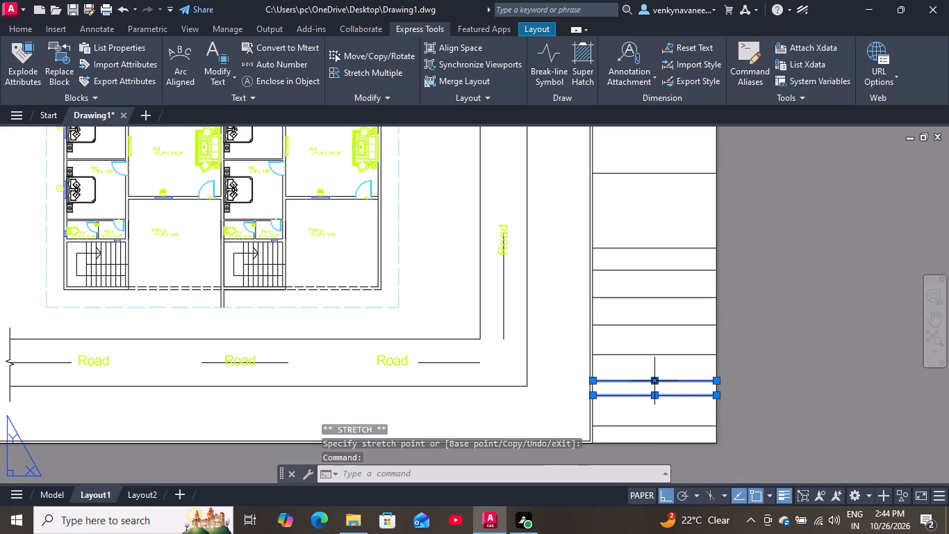
left_click(653, 380)
left_click(653, 373)
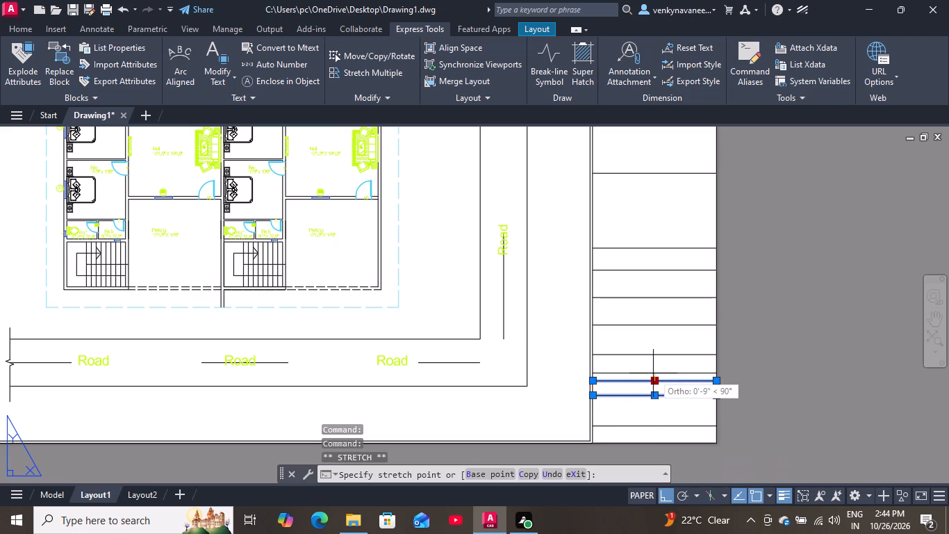
left_click(651, 355)
left_click(652, 355)
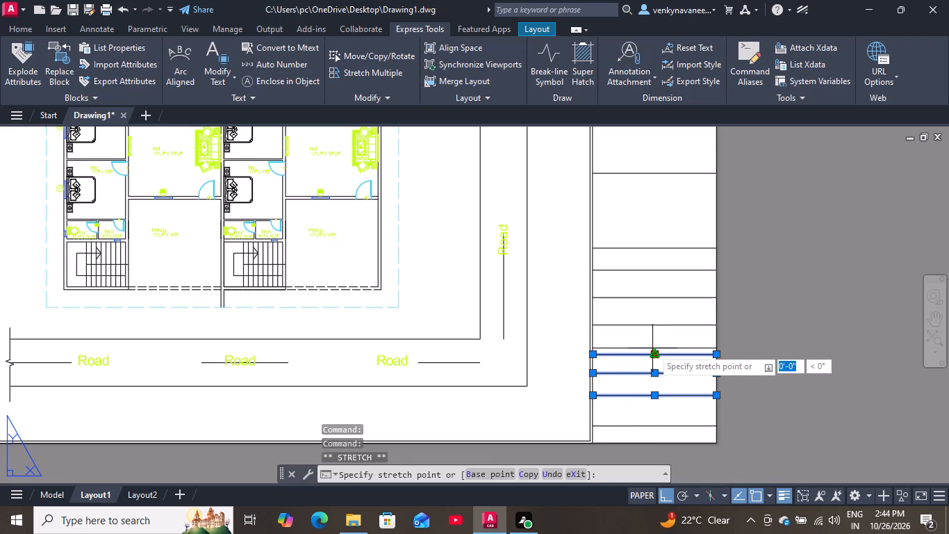
left_click(652, 344)
left_click(656, 373)
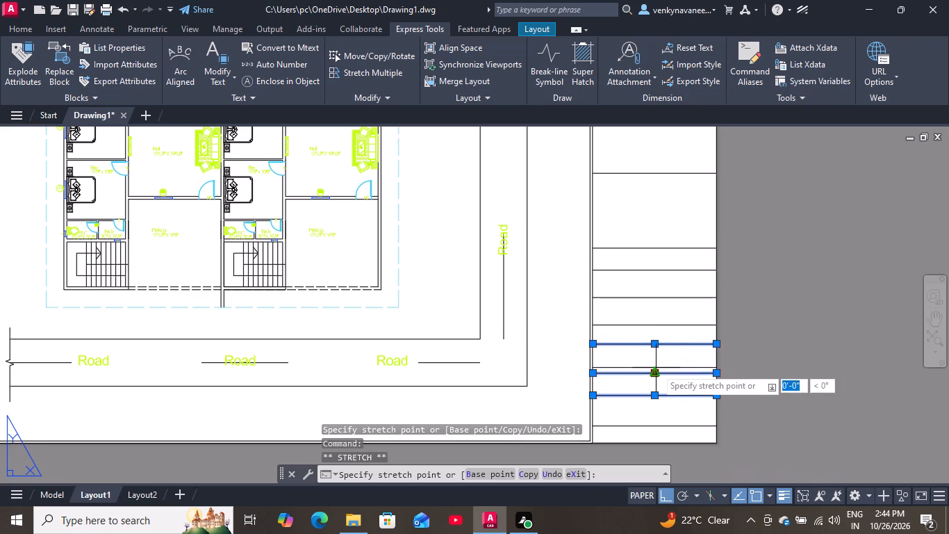
left_click(656, 364)
Shift the top two lines of the strip's narrow rows slightly upward, keeping them close together as one narrow row.
left_click(663, 248)
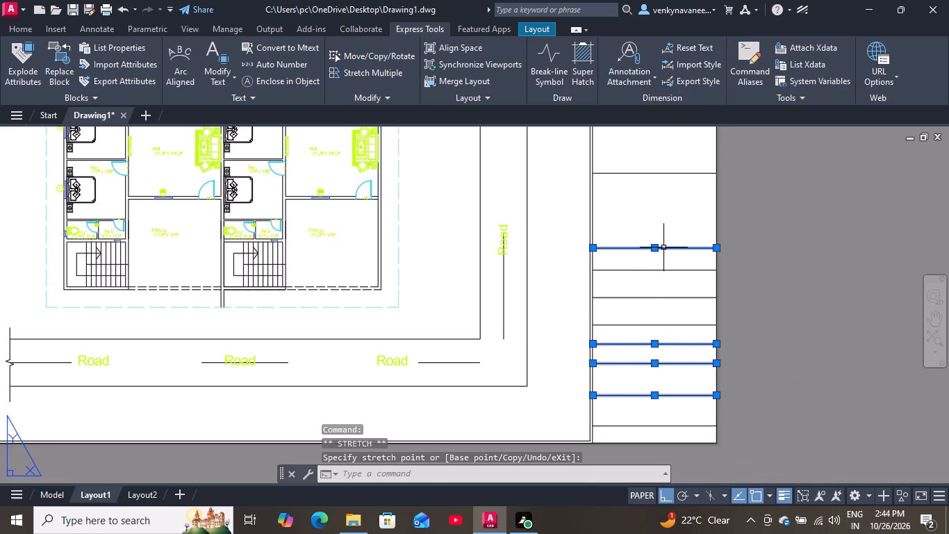
left_click(657, 249)
left_click(655, 239)
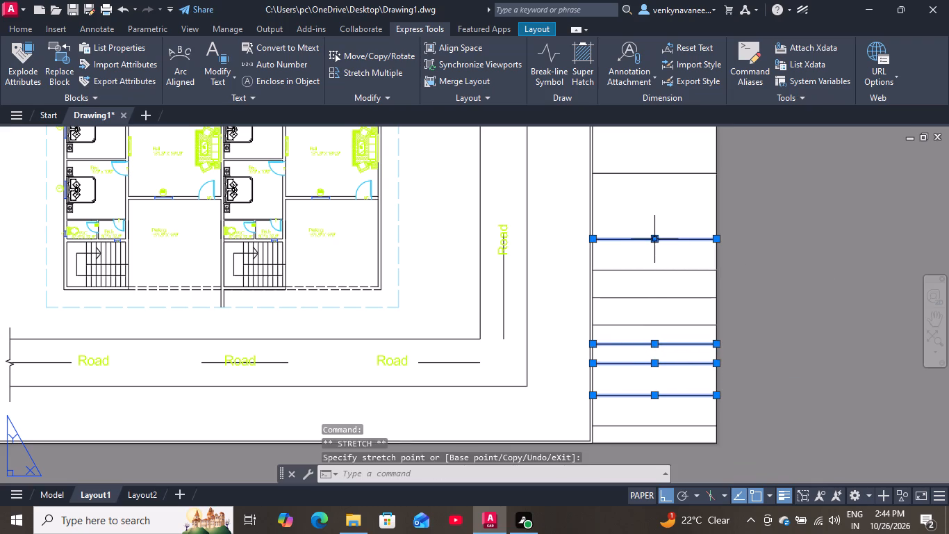
left_click(654, 270)
left_click(654, 270)
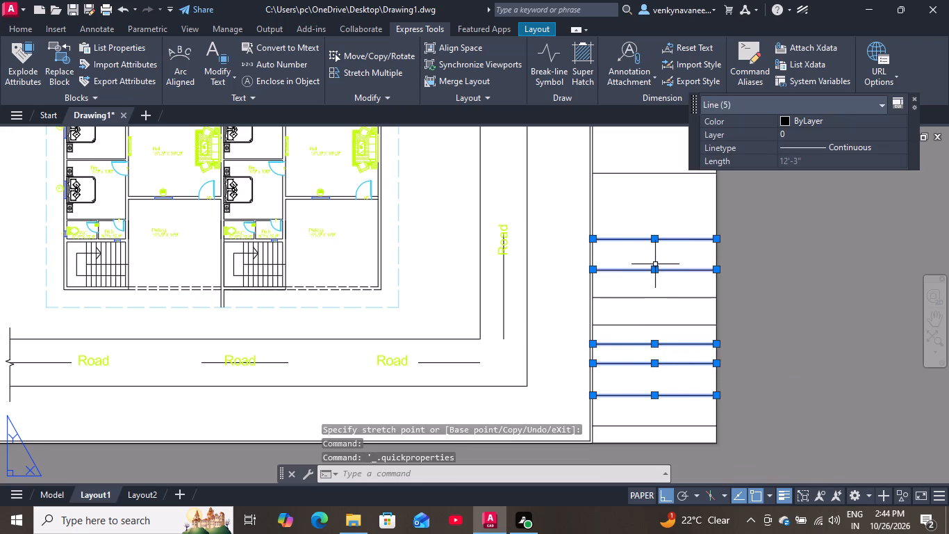
left_click(655, 268)
left_click(654, 261)
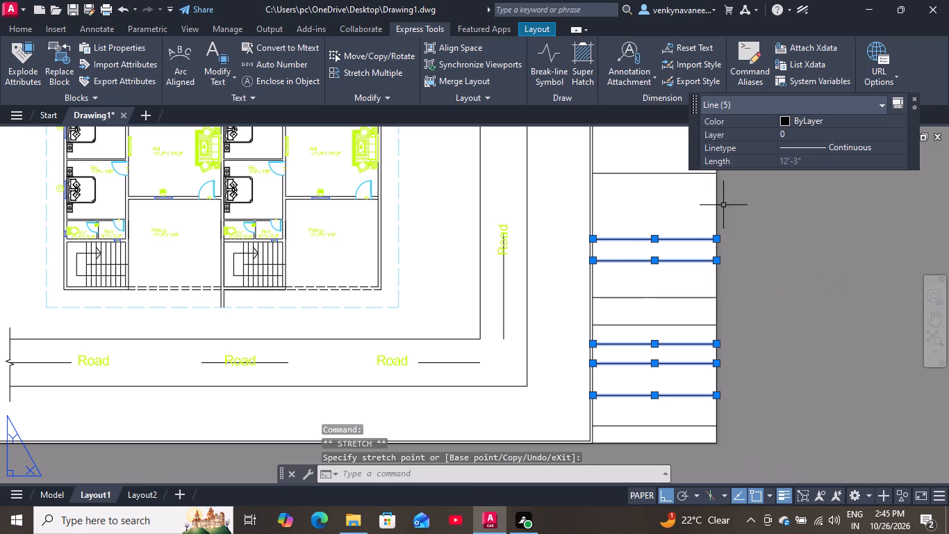
left_click(912, 96)
left_click(913, 97)
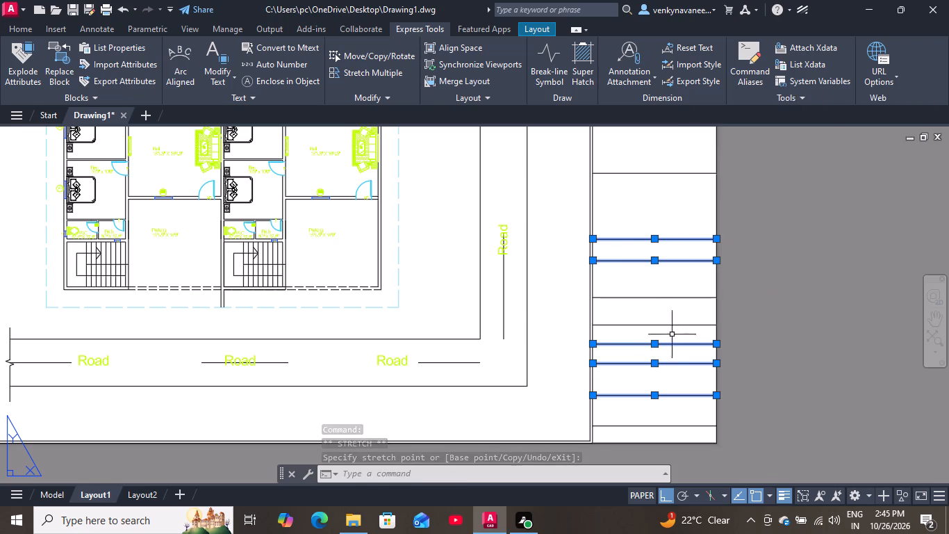
Shift the third and fourth narrow-row lines upward so their spacing roughly matches the narrow row above them.
left_click(655, 297)
left_click(655, 298)
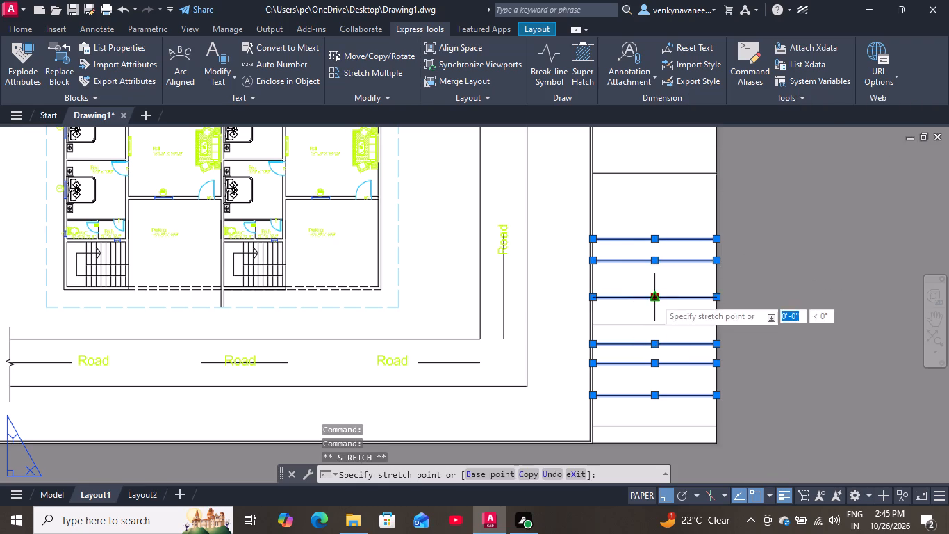
left_click(656, 284)
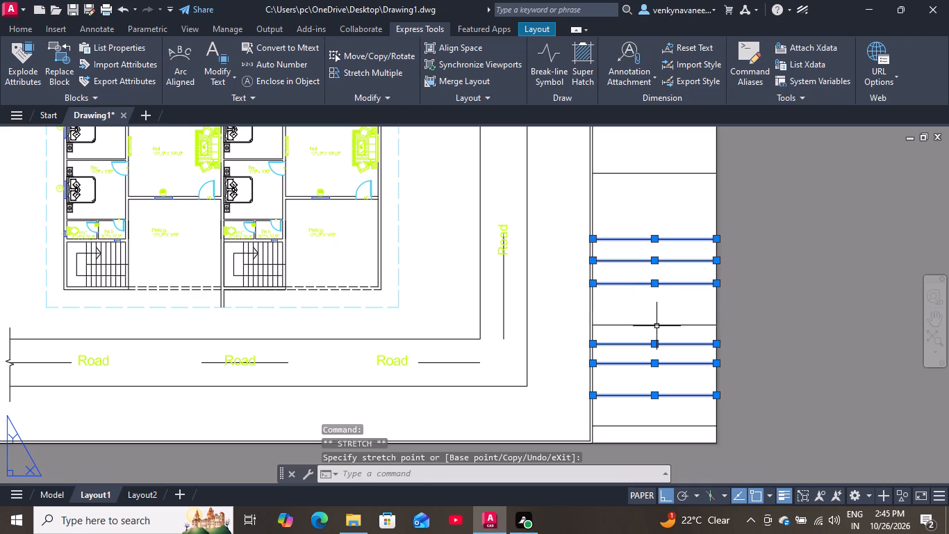
left_click(656, 326)
left_click(656, 326)
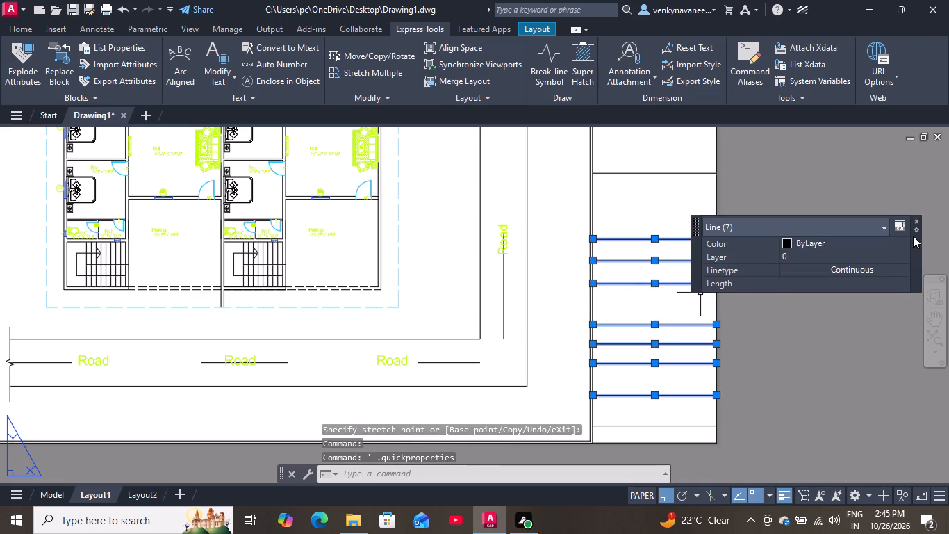
left_click(914, 217)
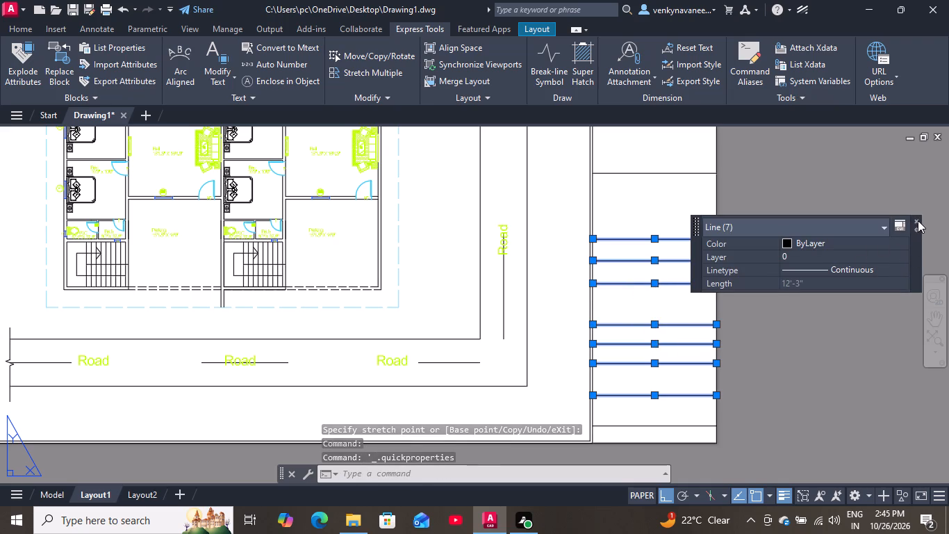
left_click(918, 220)
left_click(654, 326)
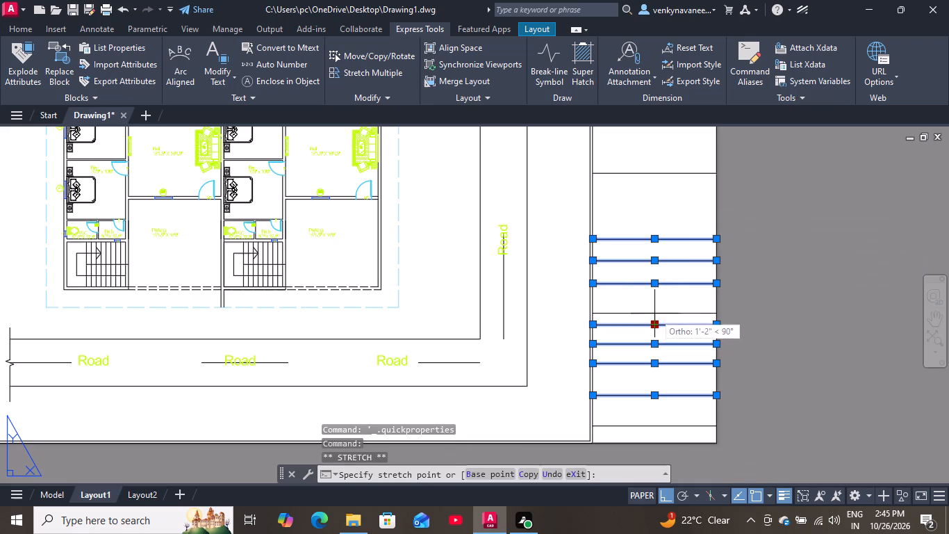
left_click(654, 308)
Shift the remaining four lower row lines upward one by one, closing the gaps and freeing space at the strip's bottom.
left_click(655, 345)
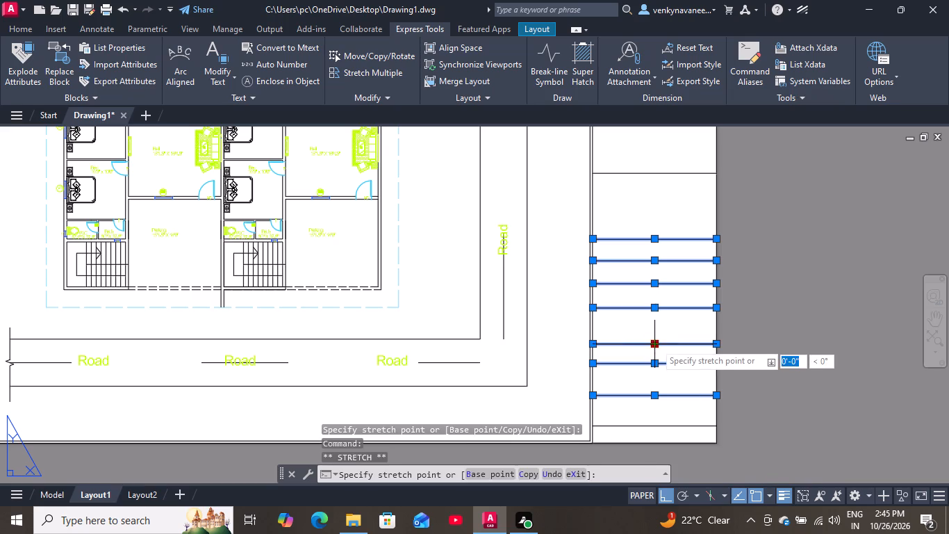
left_click(655, 333)
left_click(656, 363)
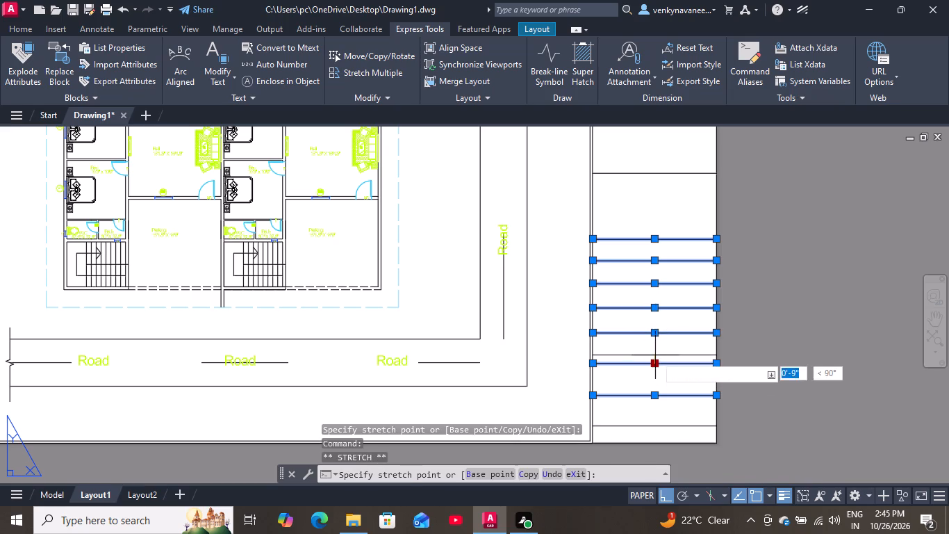
left_click(655, 351)
left_click(655, 394)
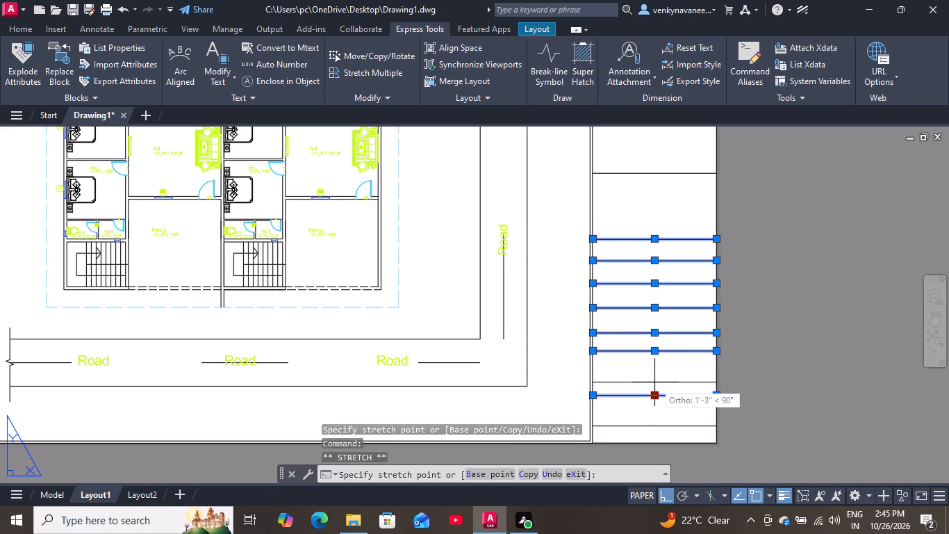
left_click(653, 375)
left_click(650, 426)
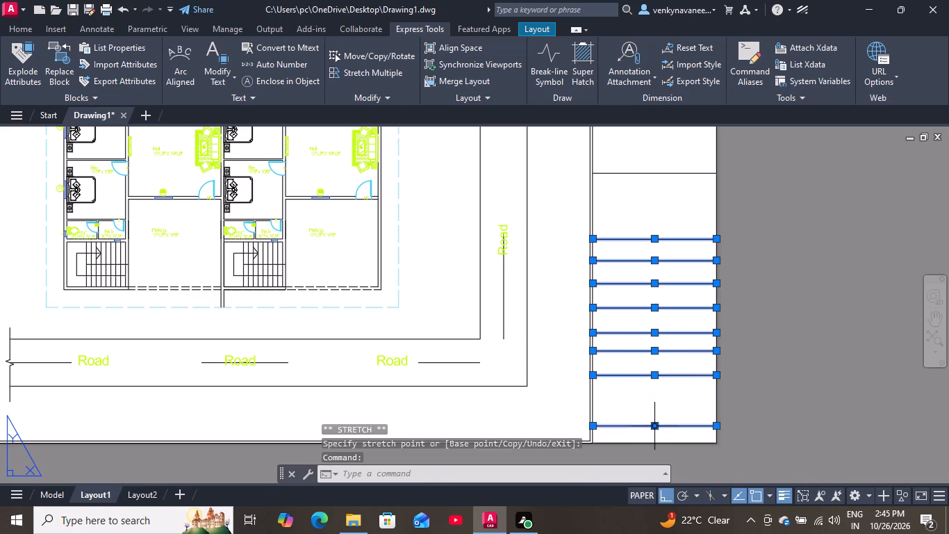
left_click(654, 427)
left_click(657, 401)
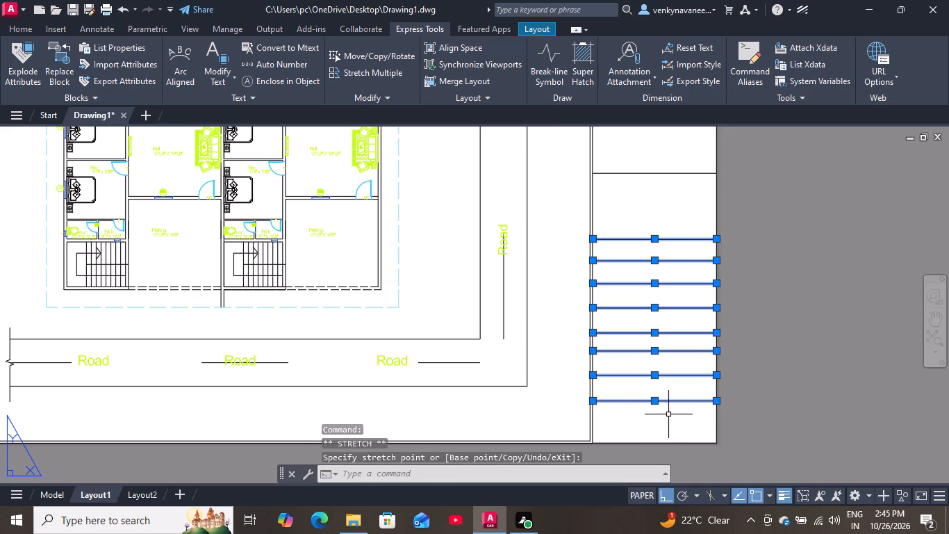
key("Escape")
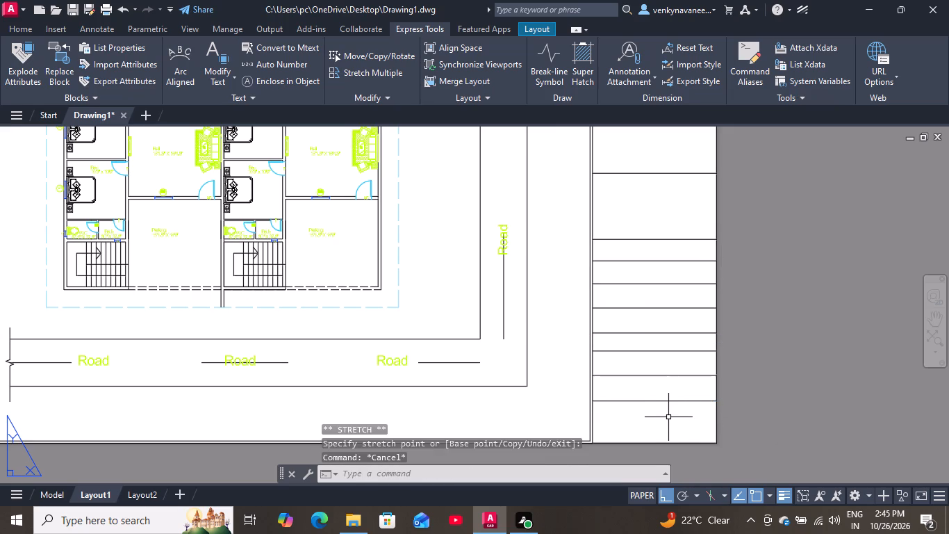
Copy the strip's lowest row line twice, accepting the default zero displacement each time.
type("co")
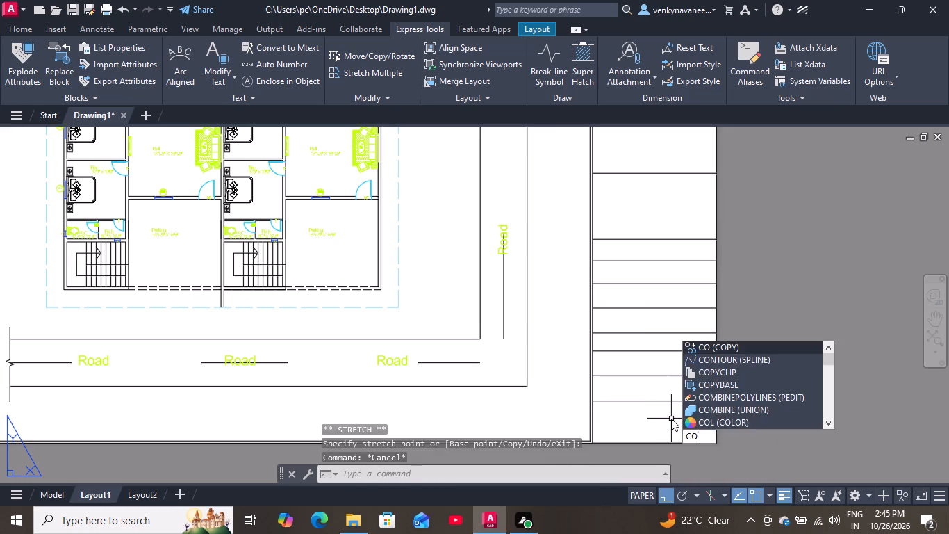
key("Return")
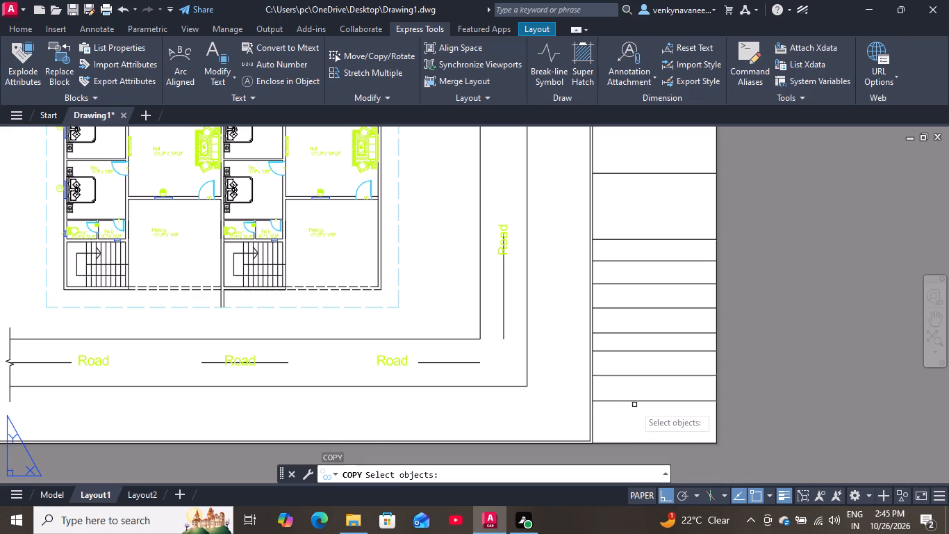
left_click(635, 401)
key("space")
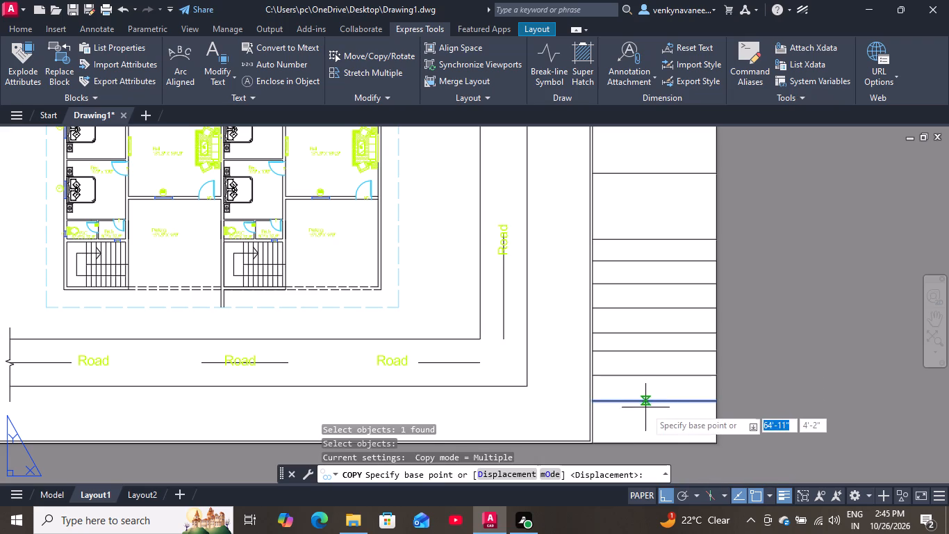
key("space")
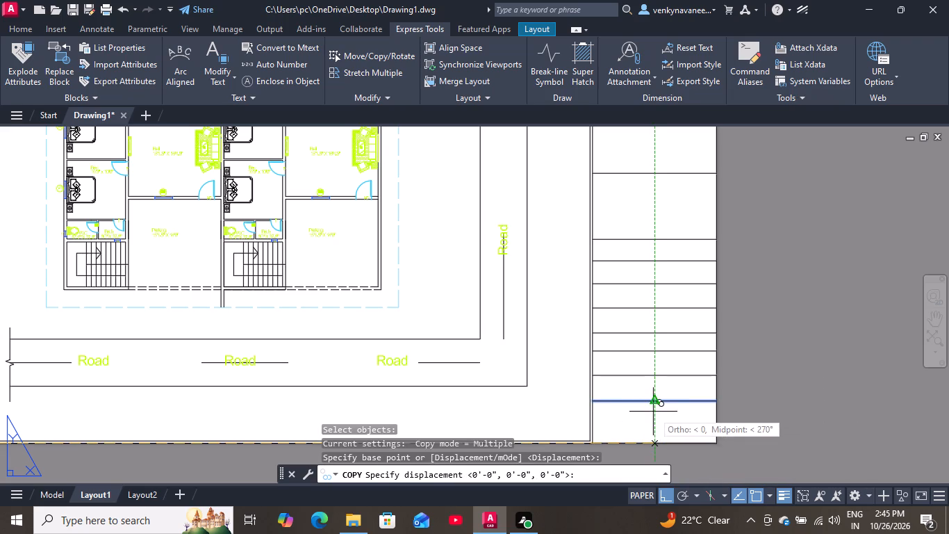
key("space")
left_click(648, 400)
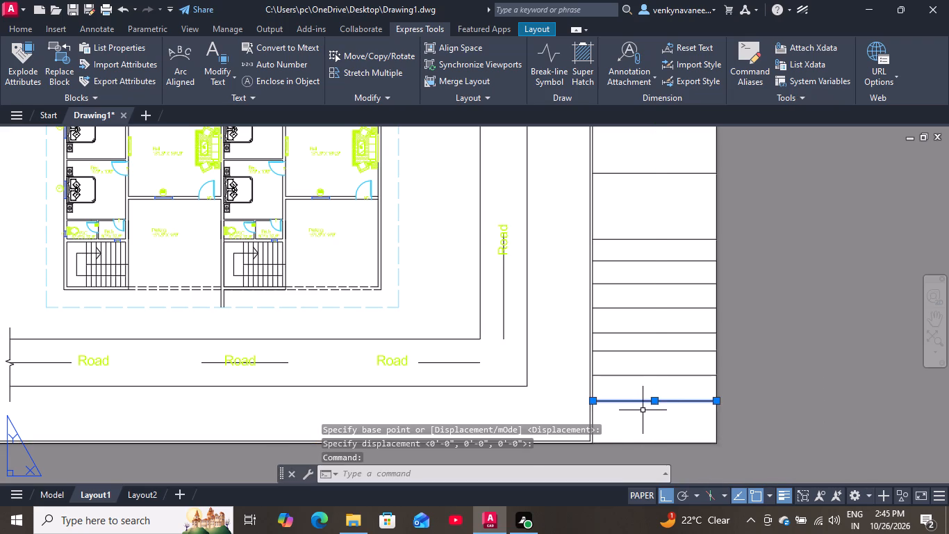
key("space")
key("space")
key("space")
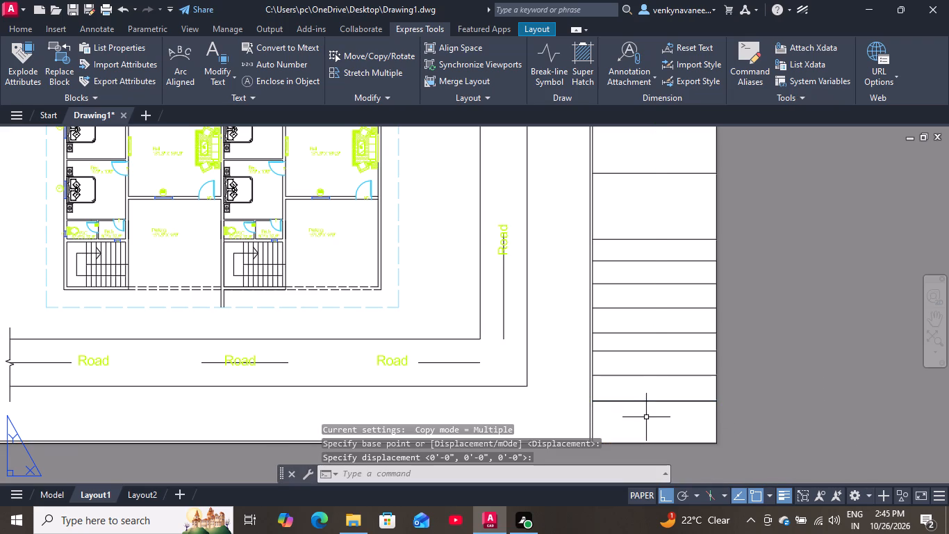
Copy the strip's lowest row line straight down from its left endpoint by about 2'.
left_click(654, 400)
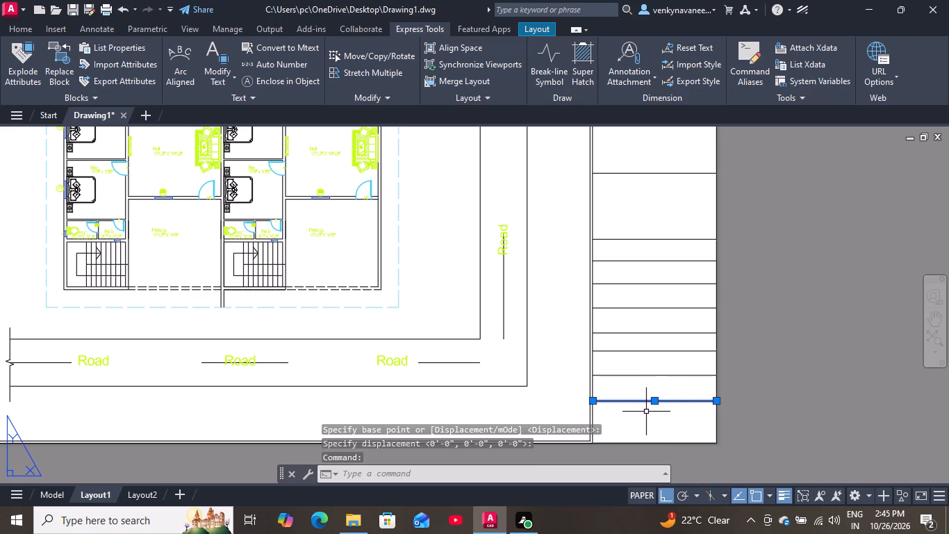
type("co")
key("Return")
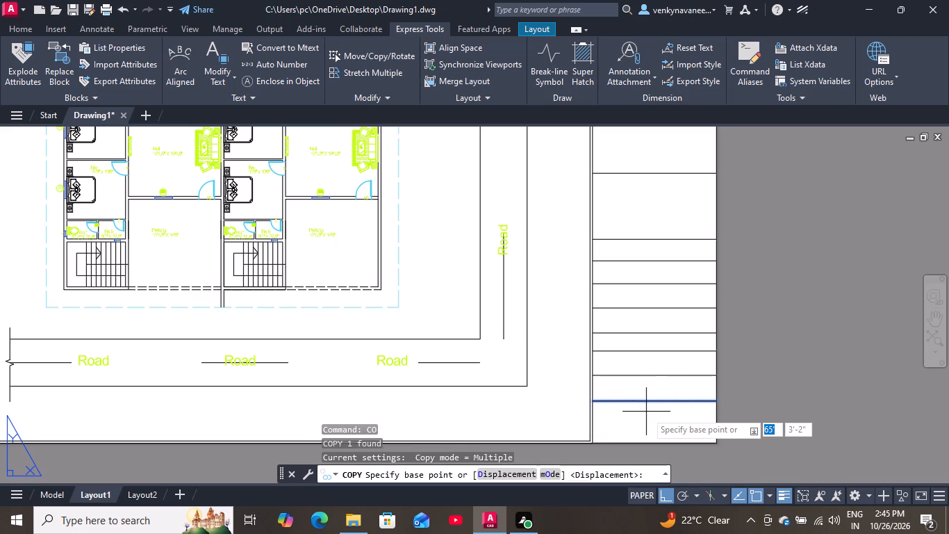
left_click(593, 401)
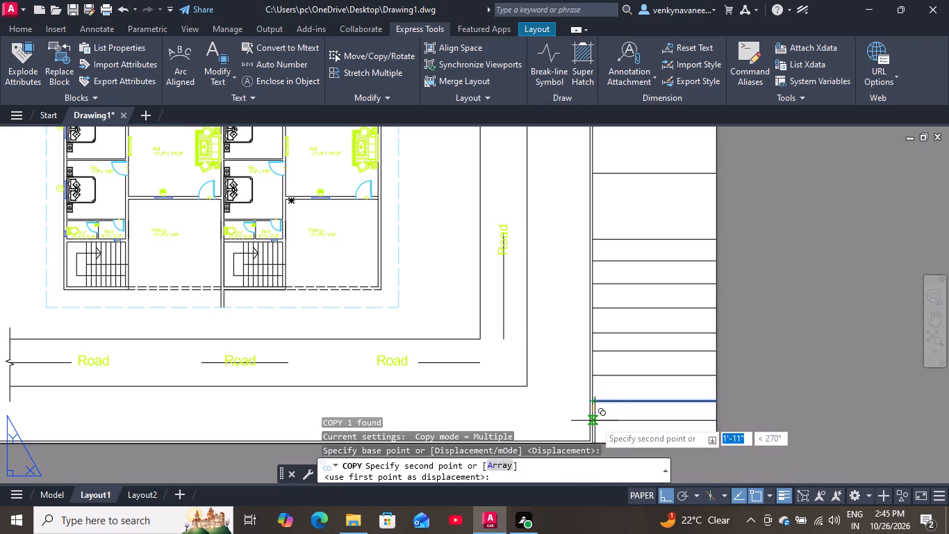
left_click(595, 425)
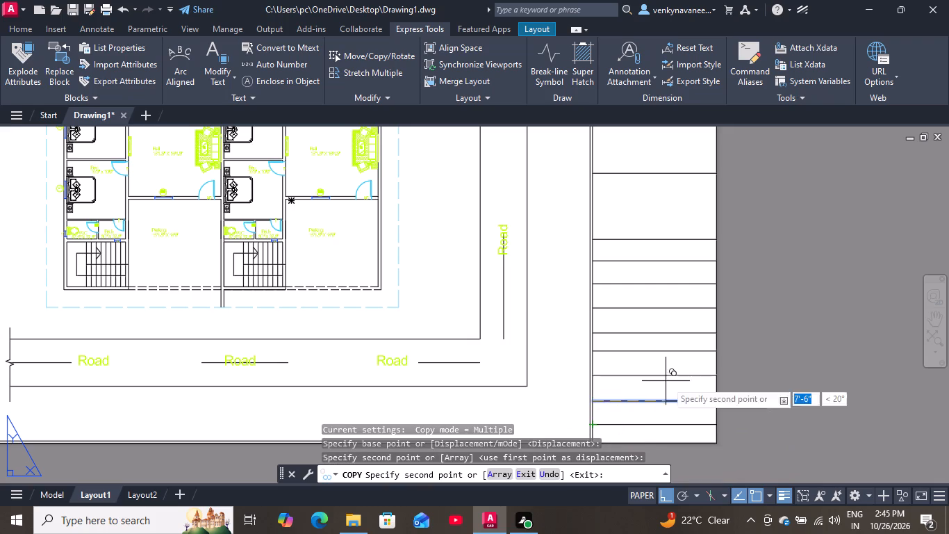
key("space")
Move one of the overlapping lines just above the new bottom row line upward by about 1'.
left_click(658, 401)
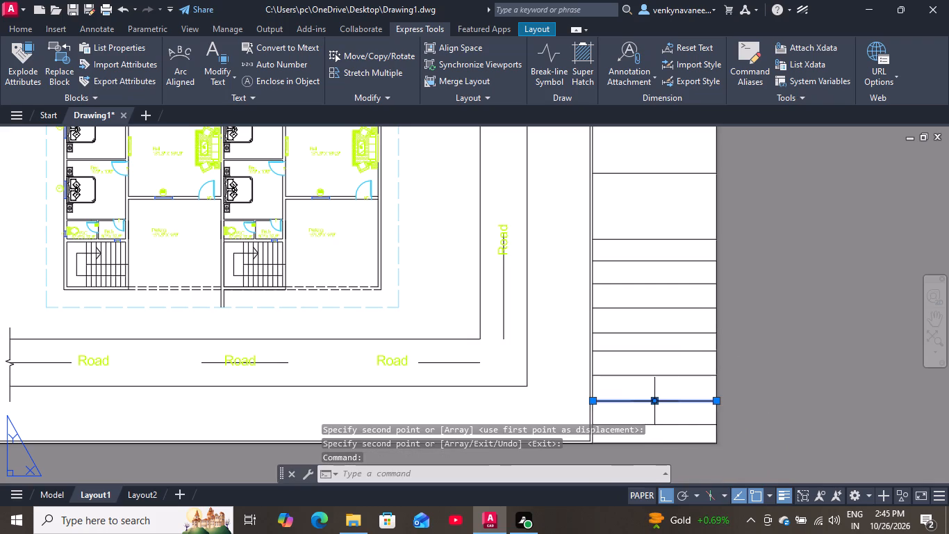
left_click(658, 403)
left_click(657, 391)
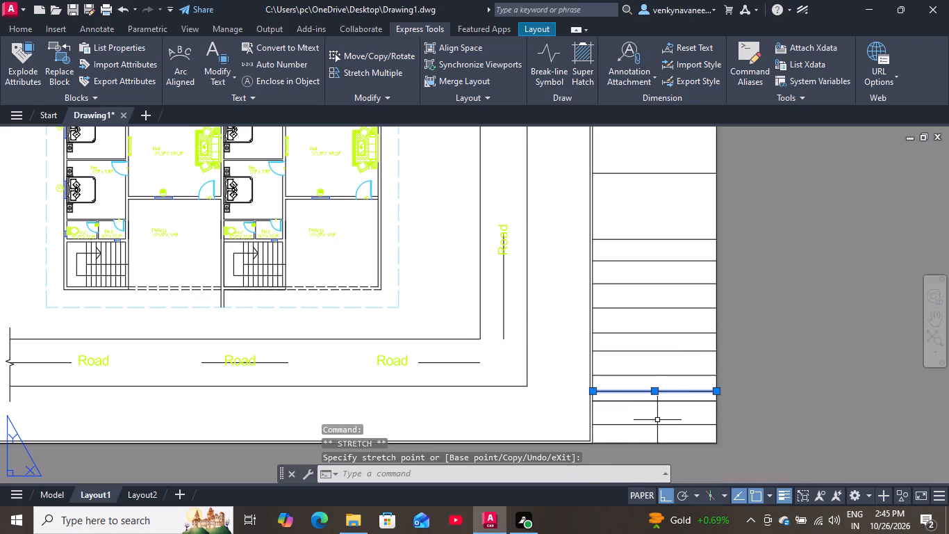
Delete the raised line and one of the overlapping lines directly below it near the strip's bottom.
left_click(655, 403)
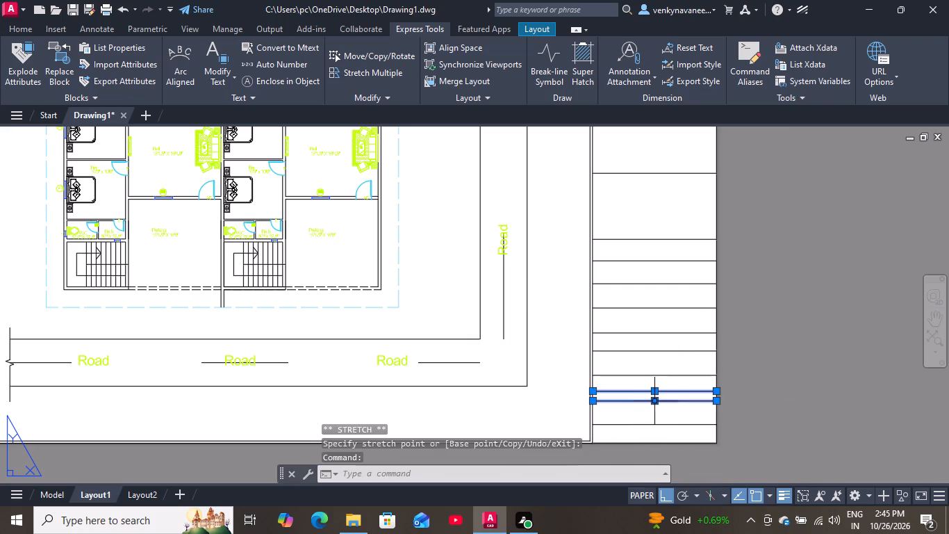
key("Delete")
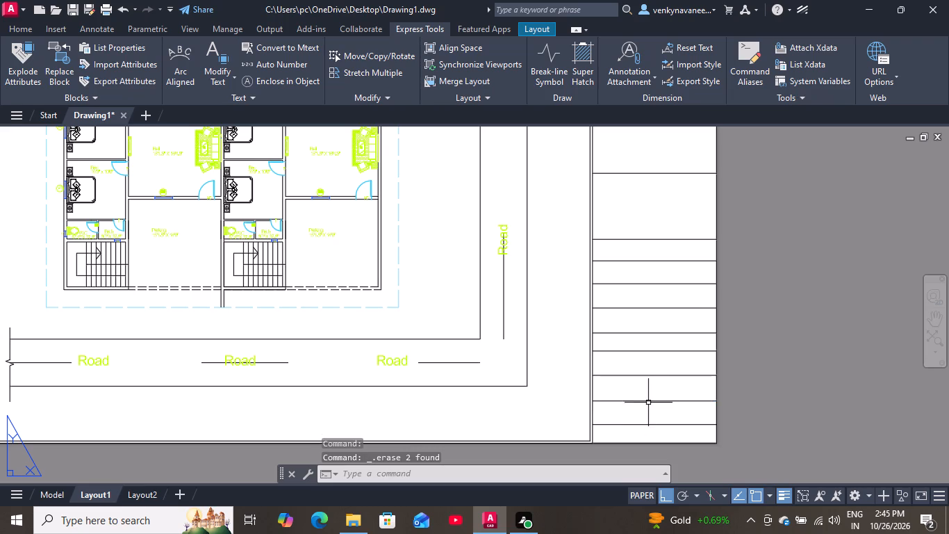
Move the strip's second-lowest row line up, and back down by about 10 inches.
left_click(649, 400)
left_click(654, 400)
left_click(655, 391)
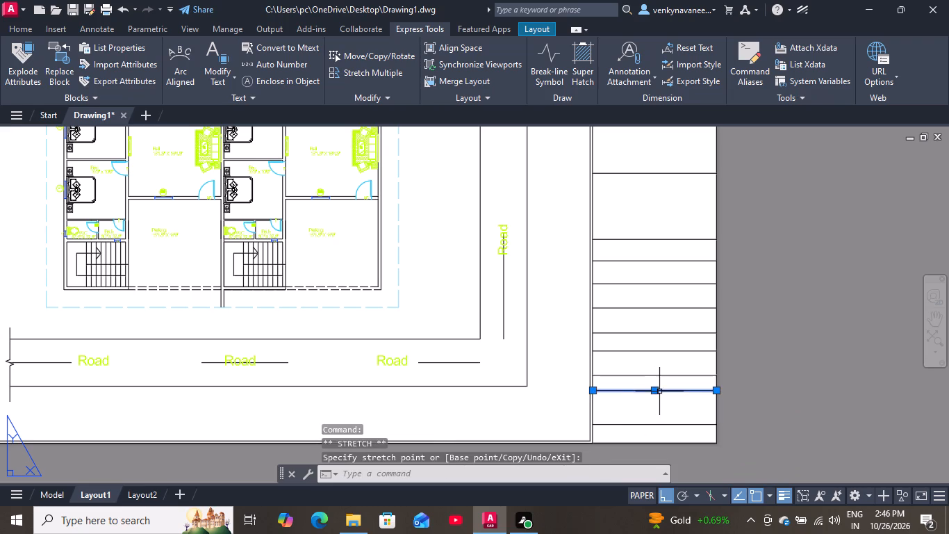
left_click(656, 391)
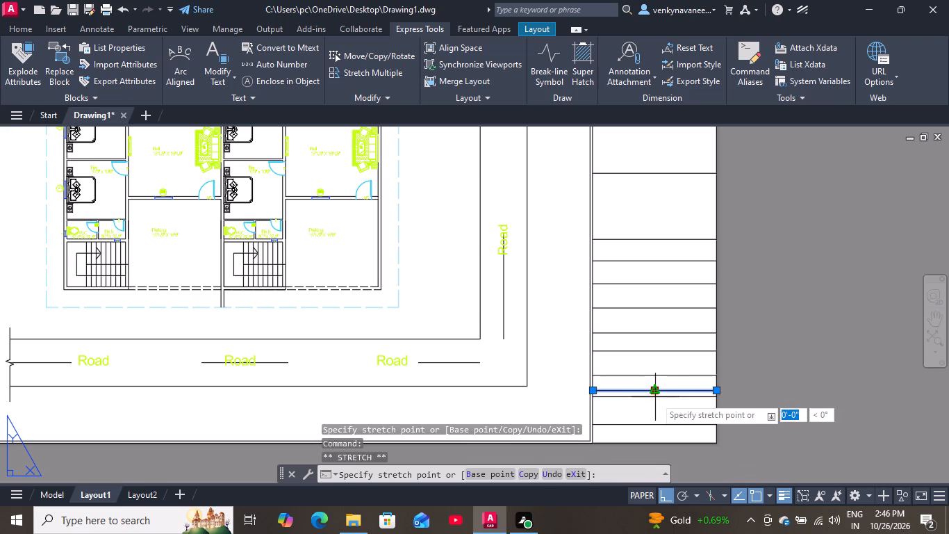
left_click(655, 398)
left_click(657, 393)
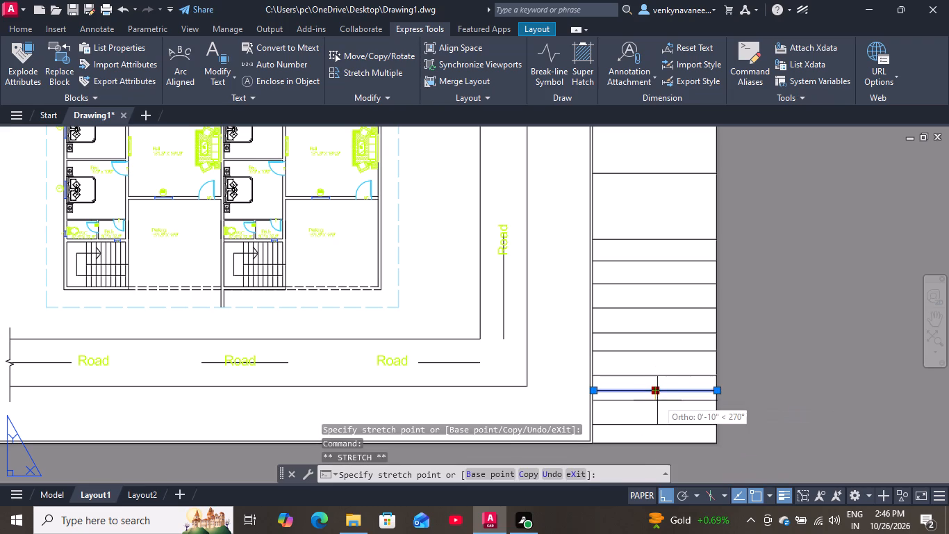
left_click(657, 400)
Nudge the two lowest row lines of the strip slightly upward to even out the bottom rows.
left_click(659, 423)
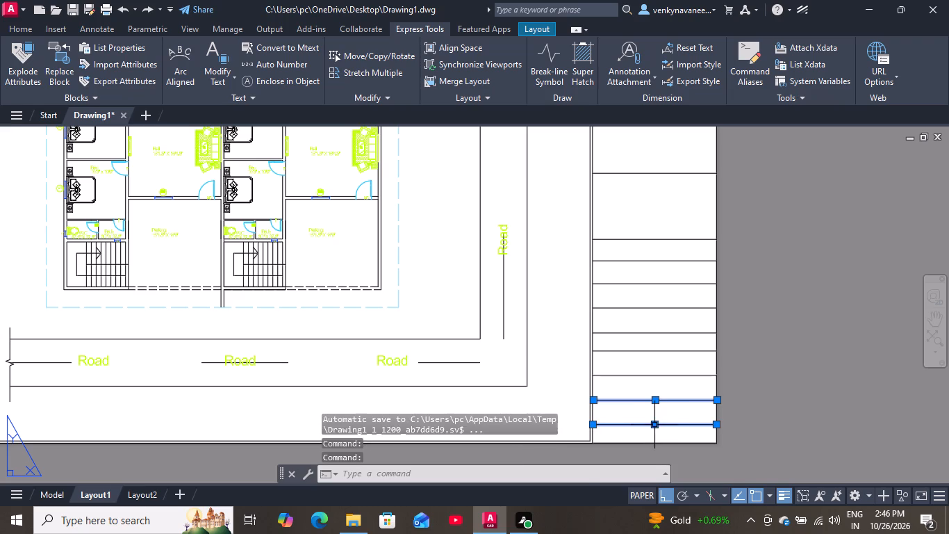
left_click(655, 424)
left_click(654, 420)
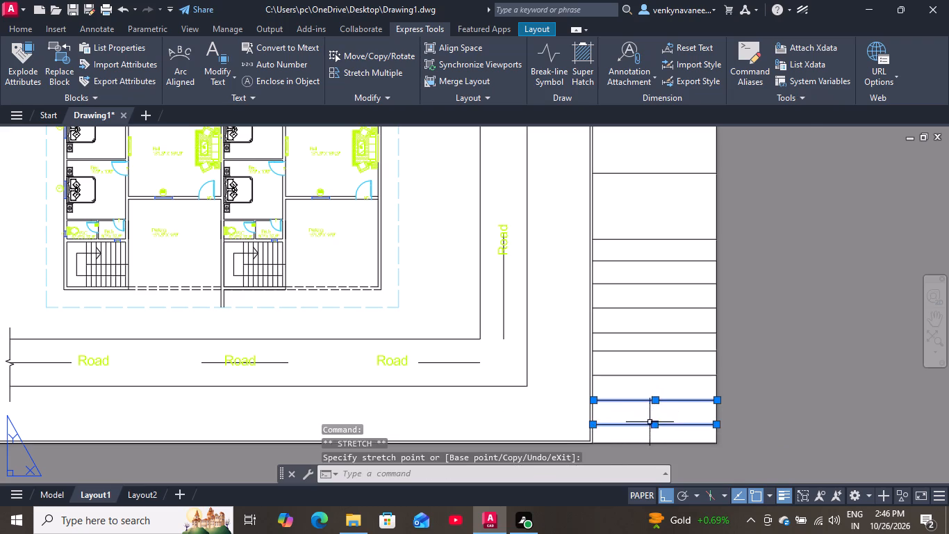
scroll(650, 423, "up", 3)
left_click(659, 428)
left_click(659, 414)
scroll(657, 389, "down", 2)
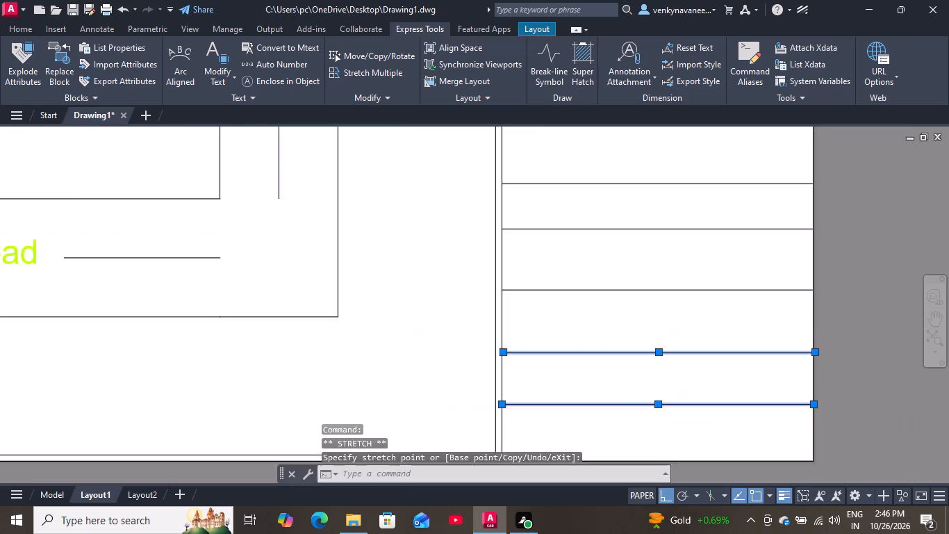
left_click(662, 364)
left_click(662, 357)
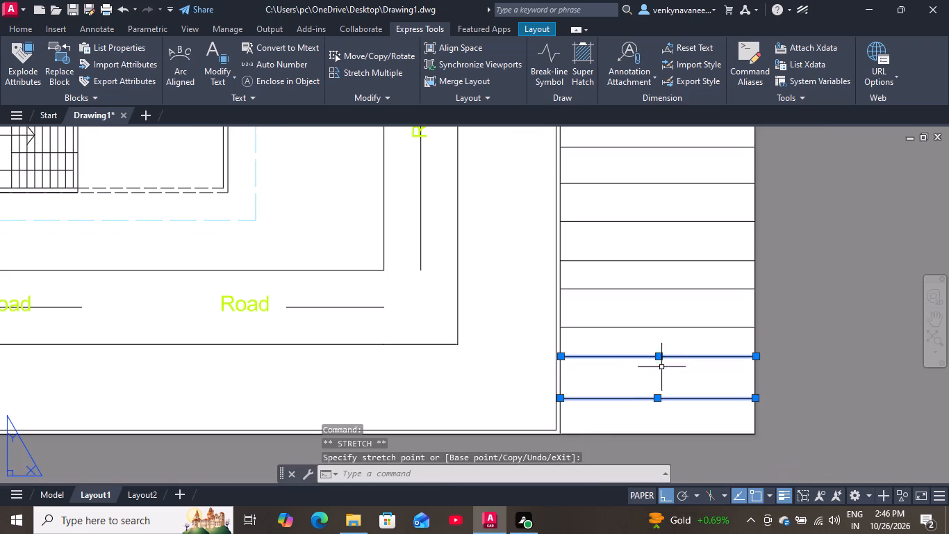
left_click(657, 400)
left_click(657, 389)
scroll(661, 373, "down", 2)
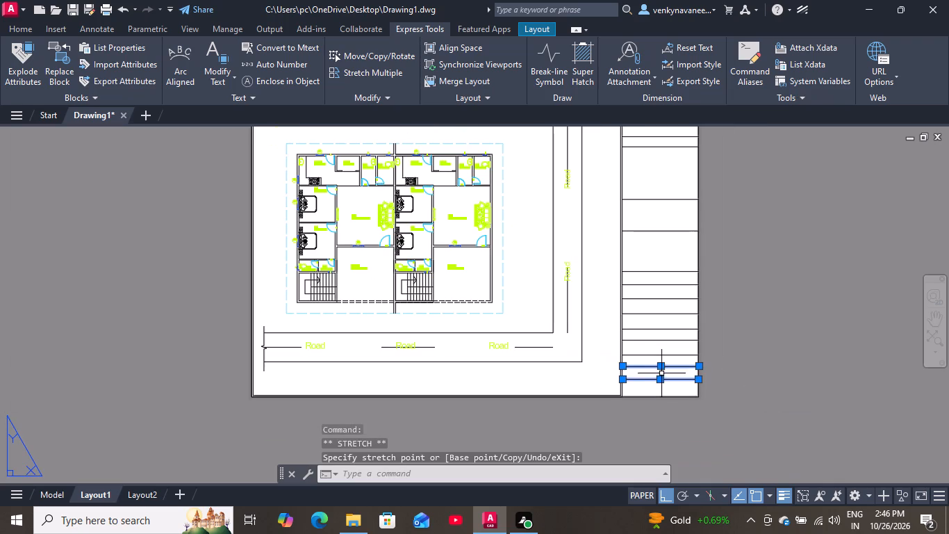
key("Escape")
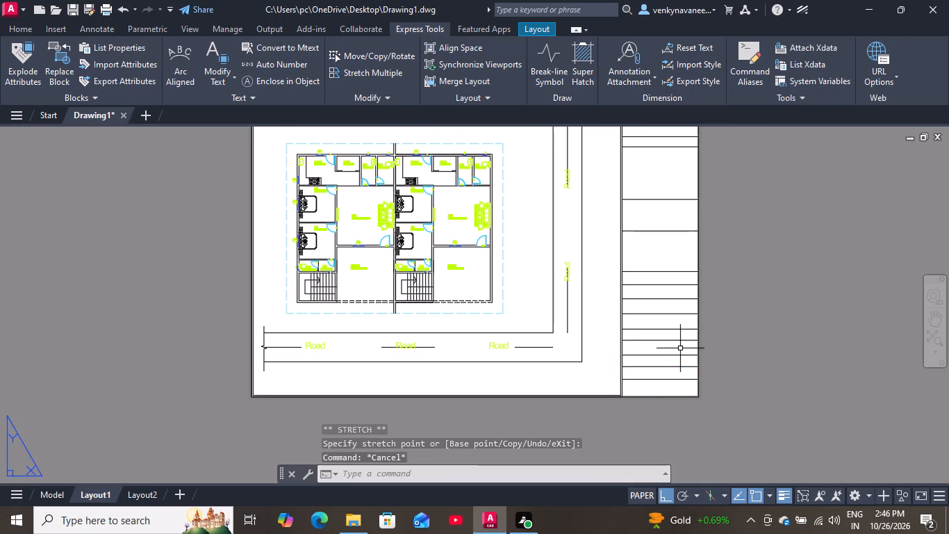
Draw two vertical lines about 8'-6" long across the strip's tall third-from-top row band, dividing it into three cells.
scroll(679, 343, "down", 1)
scroll(674, 196, "up", 1)
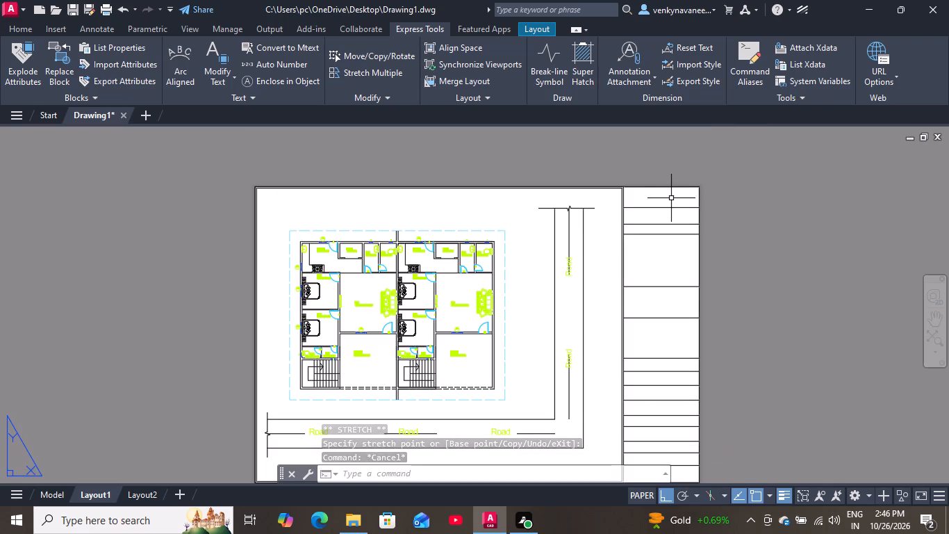
scroll(657, 228, "up", 1)
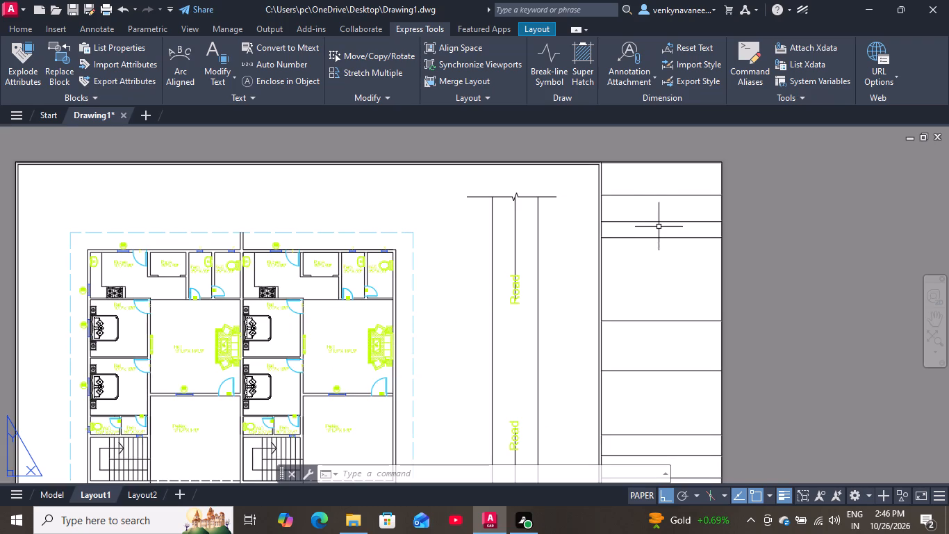
key("l")
key("Return")
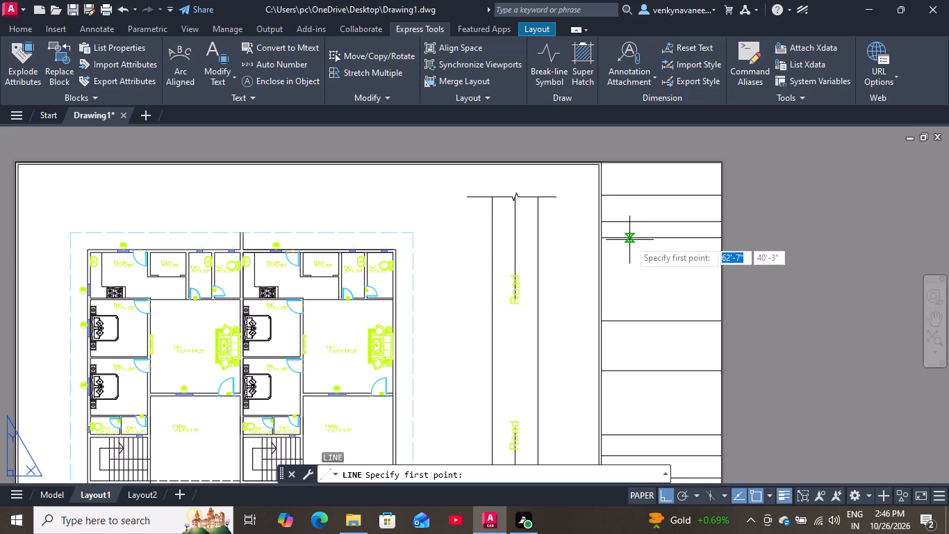
left_click(627, 241)
left_click(627, 318)
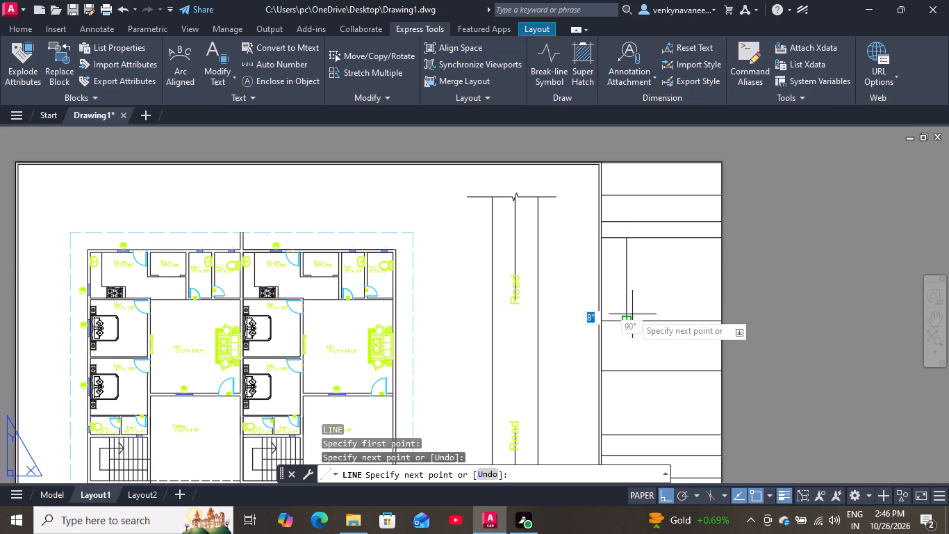
key("space")
key("space")
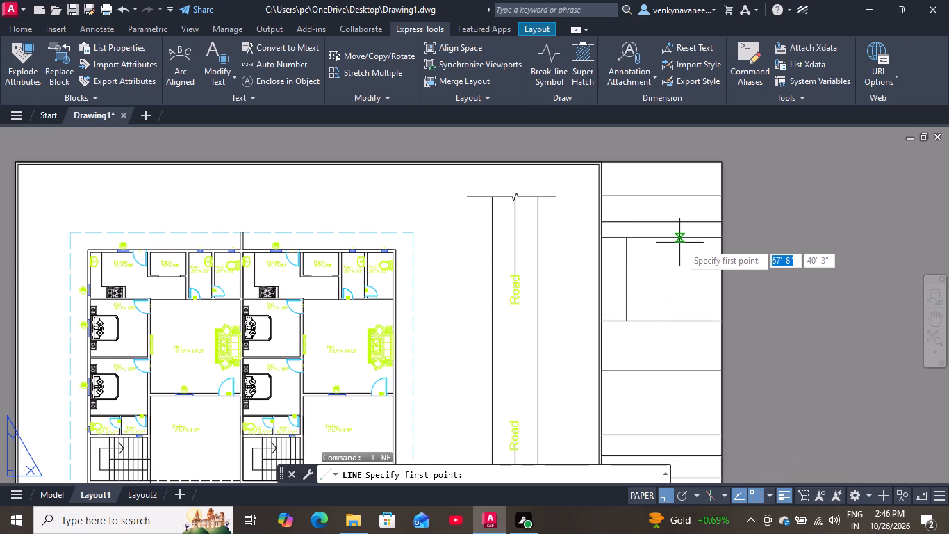
left_click(679, 243)
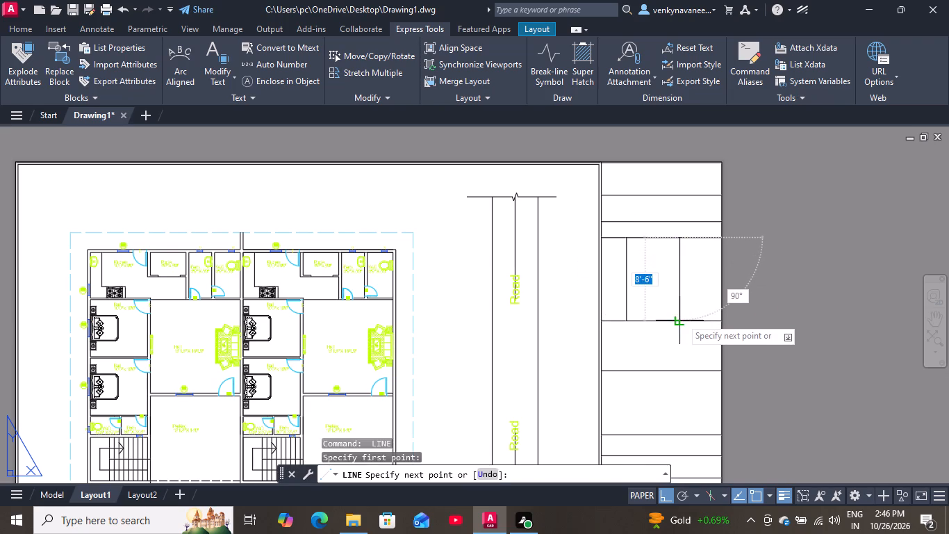
left_click(681, 318)
key("space")
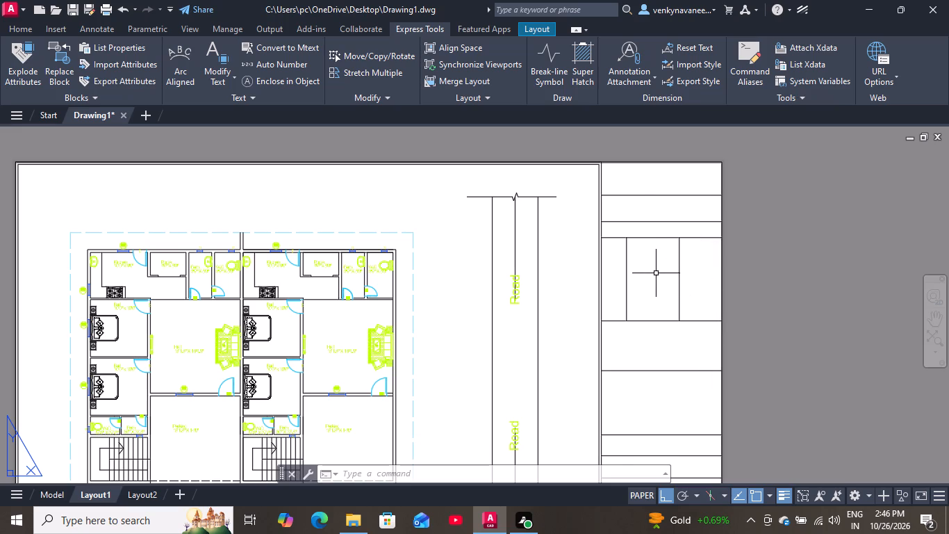
Draw a vertical divider from the midpoint of the fourth-lowest row line up across the two rows above it.
scroll(656, 273, "down", 3)
scroll(659, 362, "up", 3)
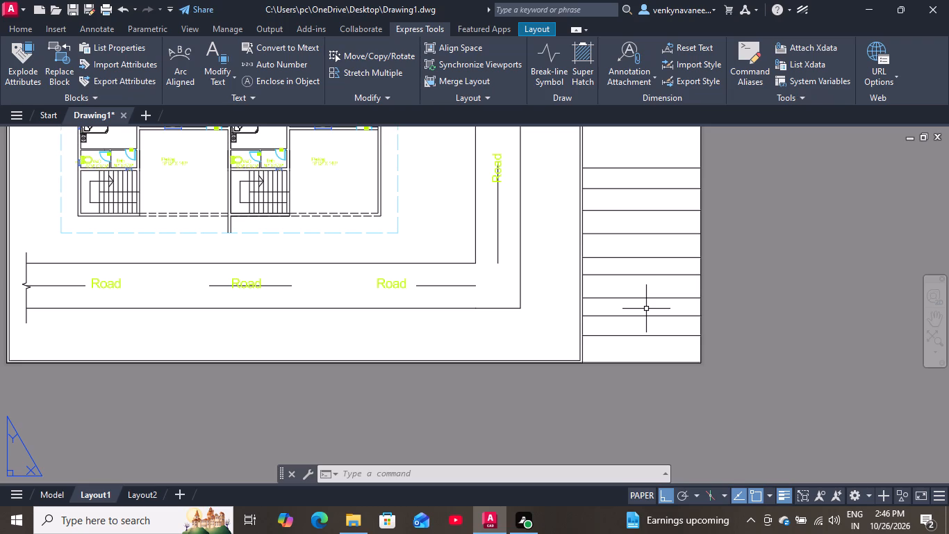
key("space")
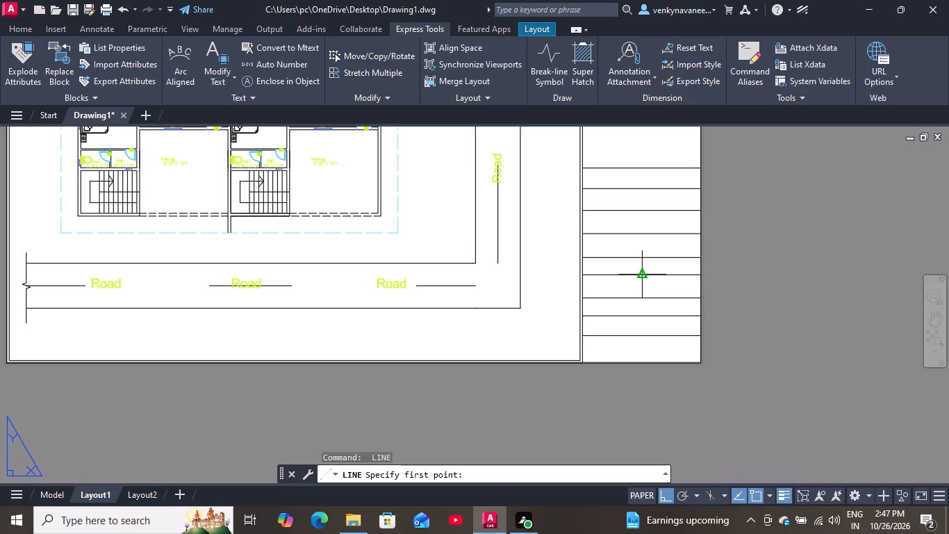
left_click(642, 273)
left_click(638, 236)
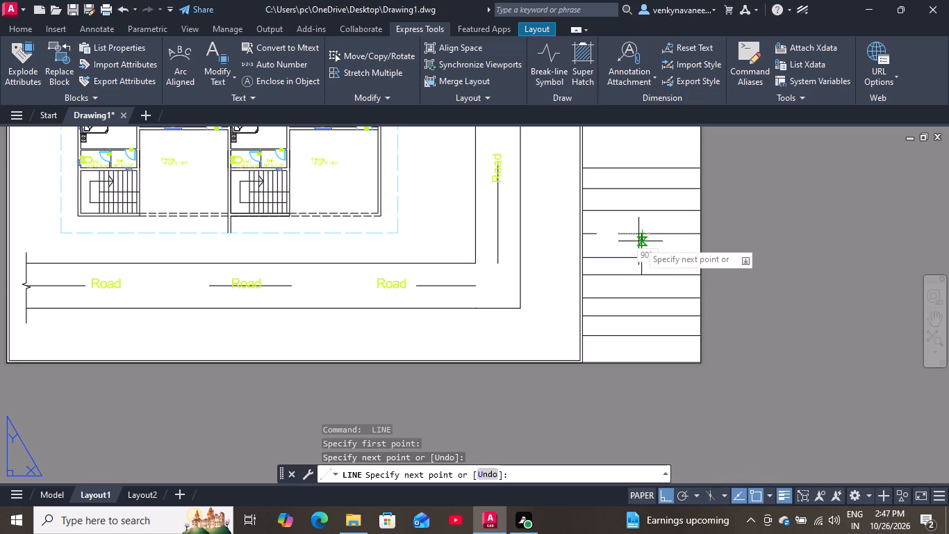
key("space")
Move the row line crossing the new vertical divider up by about 4 inches.
left_click(633, 257)
left_click(642, 257)
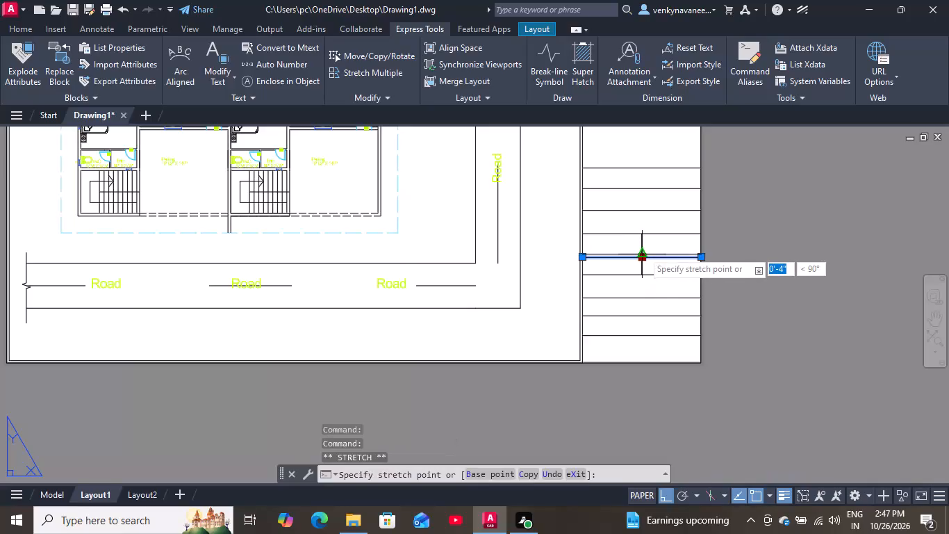
left_click(643, 250)
key("space")
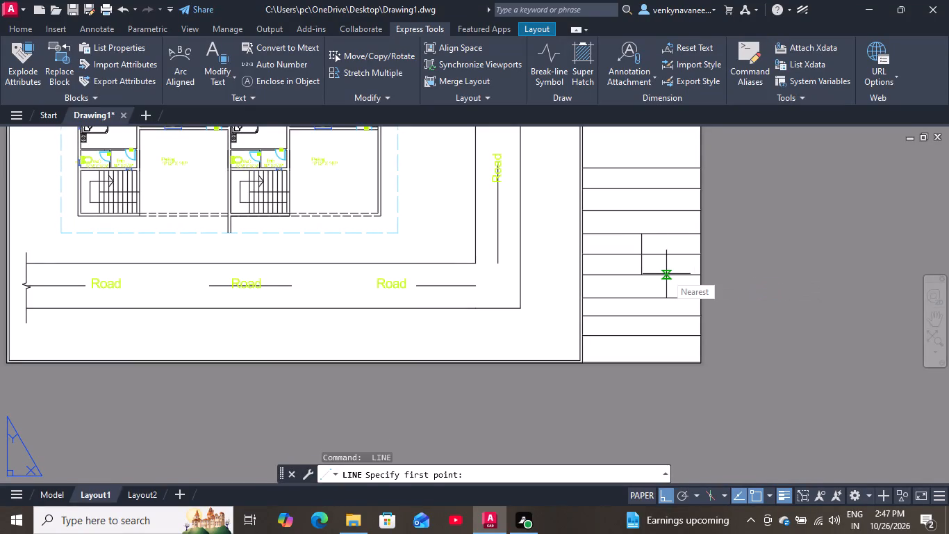
key("Escape")
Examine the sheet's title block strip, borders and site plan at different scales.
scroll(647, 297, "down", 2)
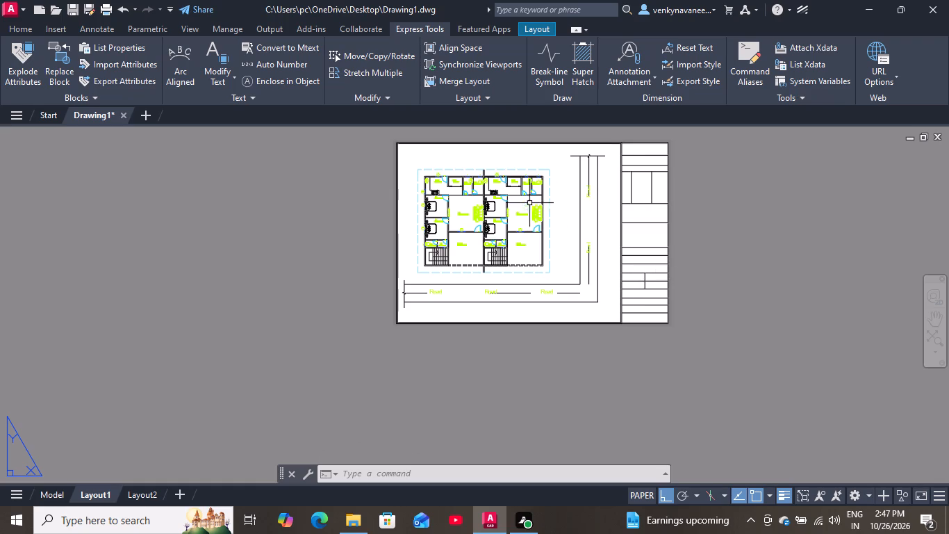
scroll(505, 213, "down", 1)
scroll(607, 170, "up", 3)
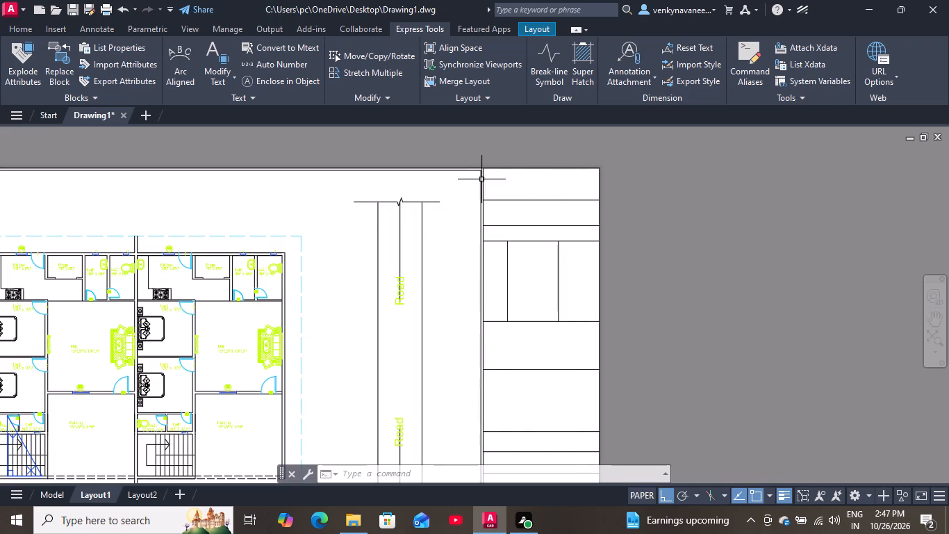
scroll(528, 165, "down", 2)
scroll(472, 234, "up", 3)
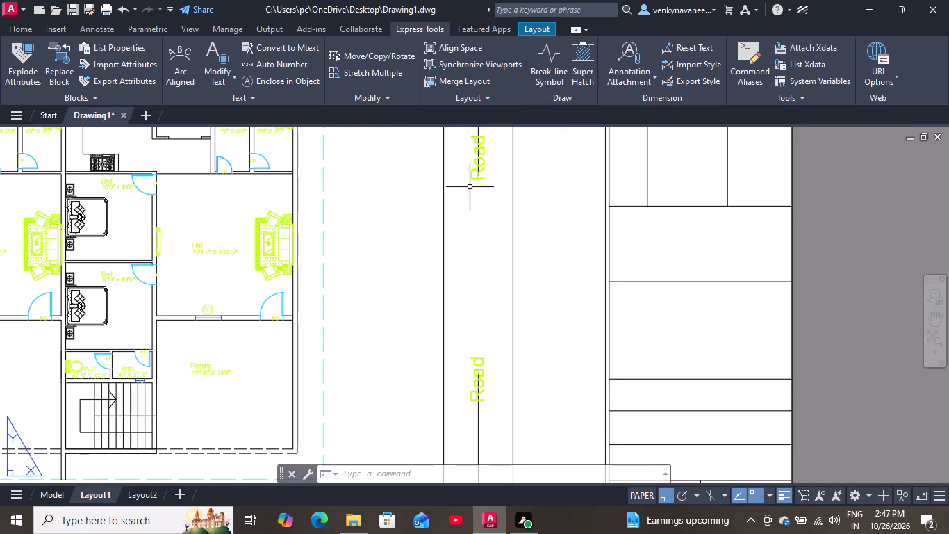
scroll(463, 189, "down", 5)
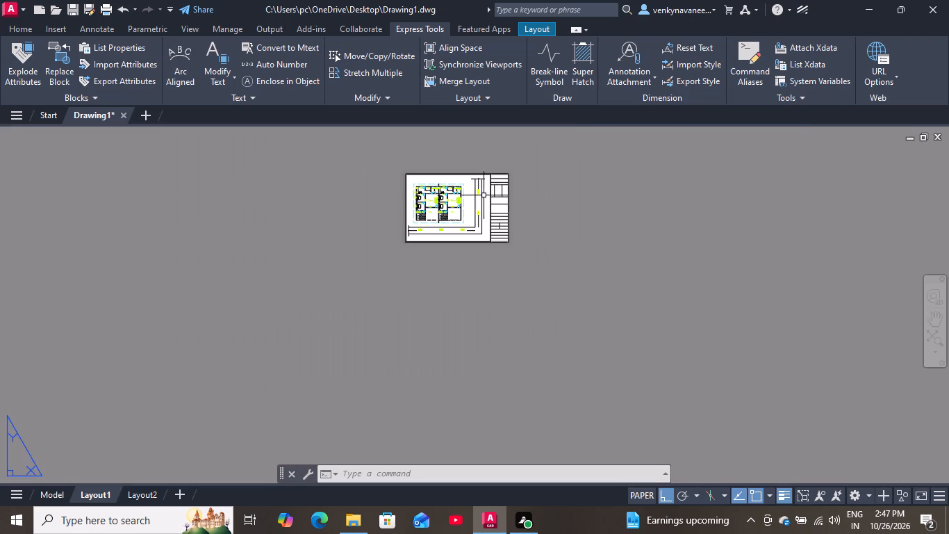
scroll(484, 191, "up", 5)
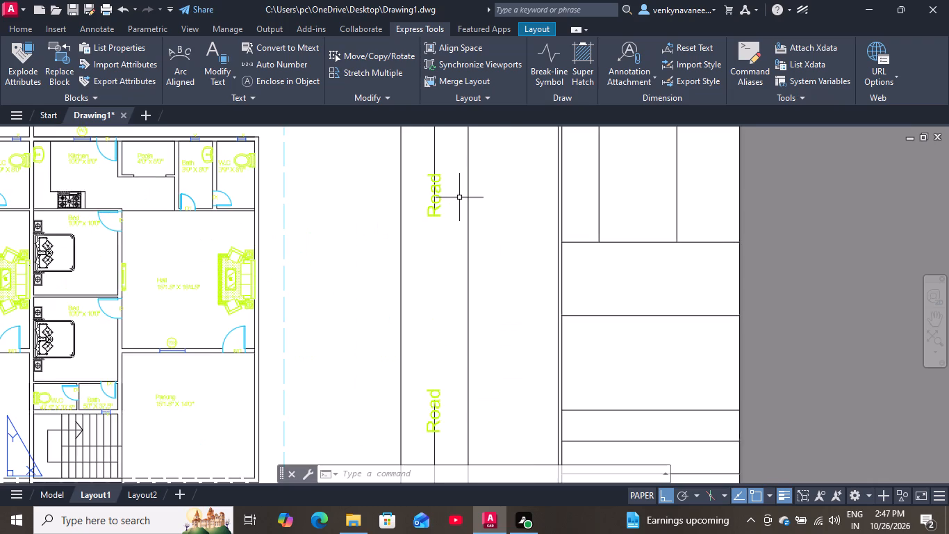
scroll(459, 197, "down", 3)
scroll(220, 129, "up", 3)
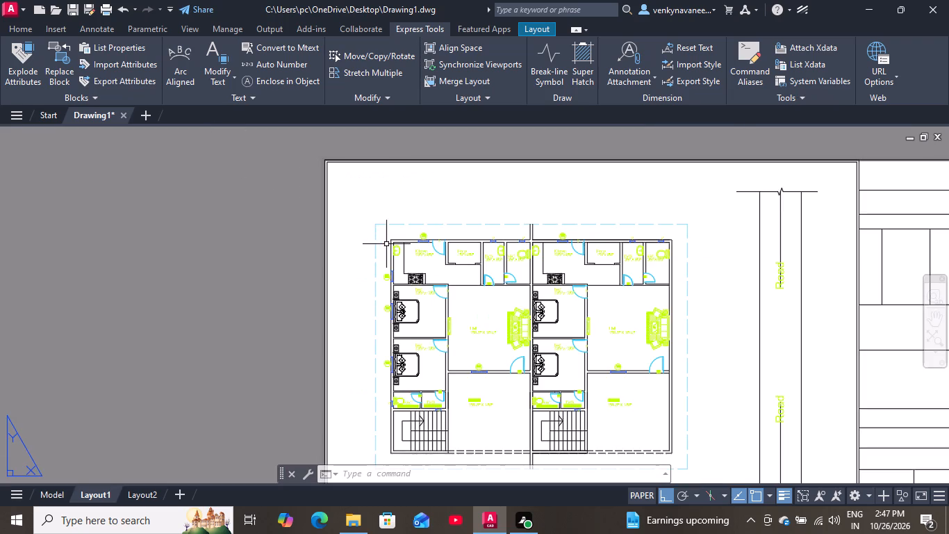
scroll(386, 244, "up", 2)
scroll(334, 204, "down", 2)
scroll(445, 224, "down", 1)
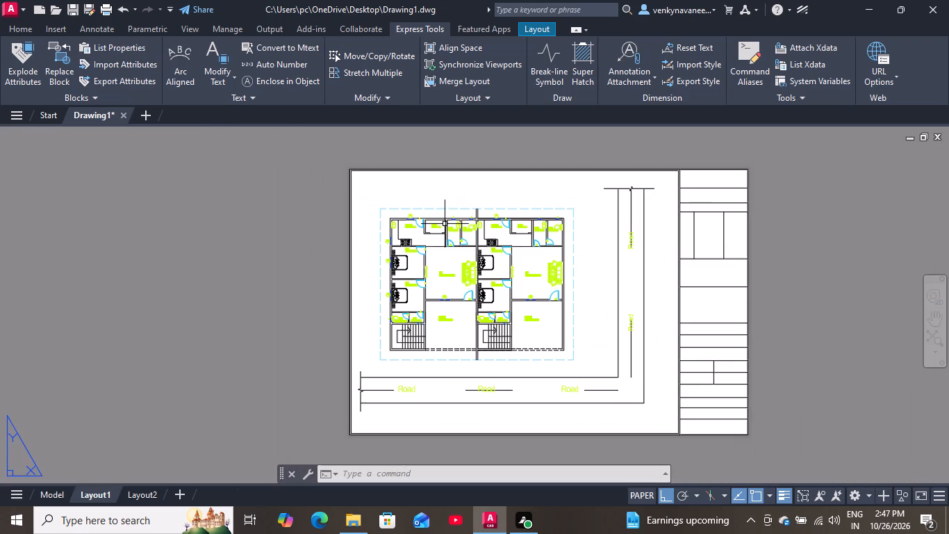
Activate the site plan viewport and move the vertical road's upper Road label straight down into the gap in the centreline.
scroll(563, 243, "down", 2)
scroll(605, 261, "up", 3)
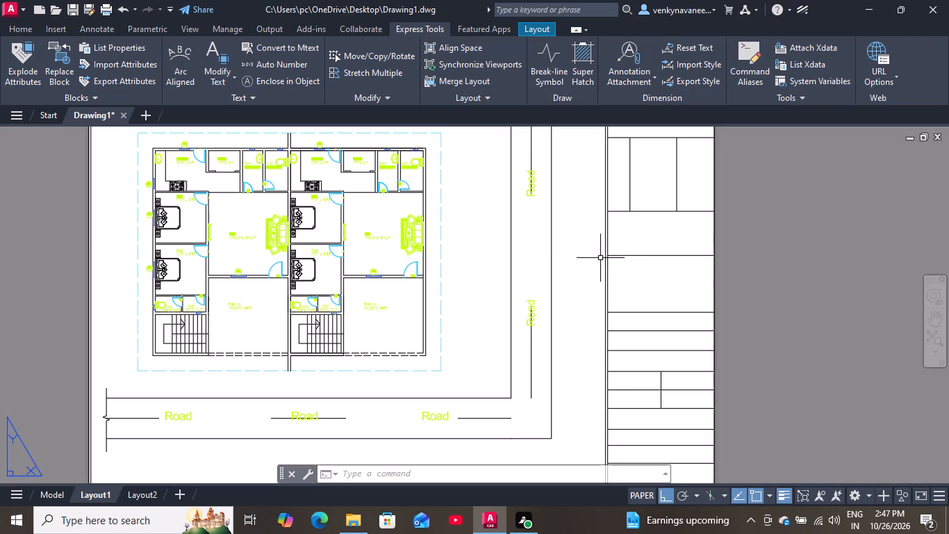
double_click(573, 238)
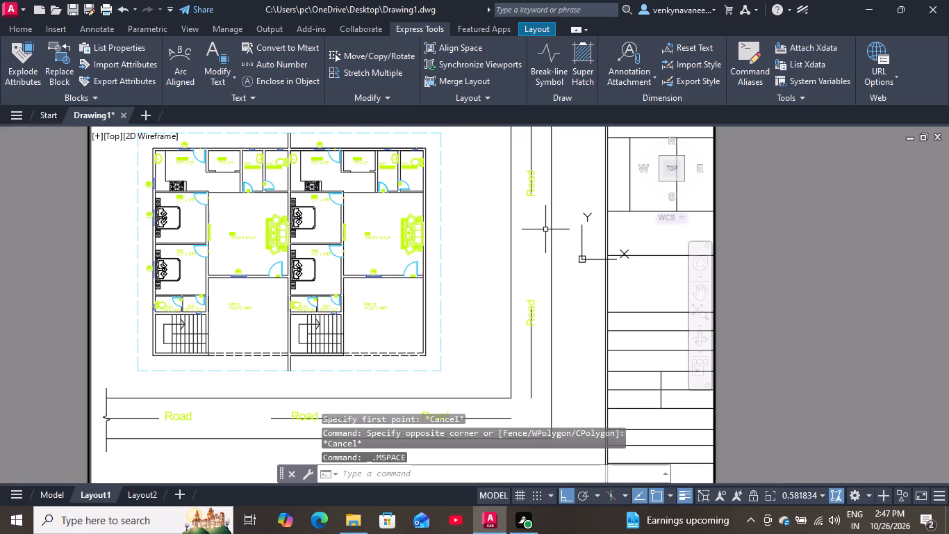
left_click(531, 193)
left_click(528, 197)
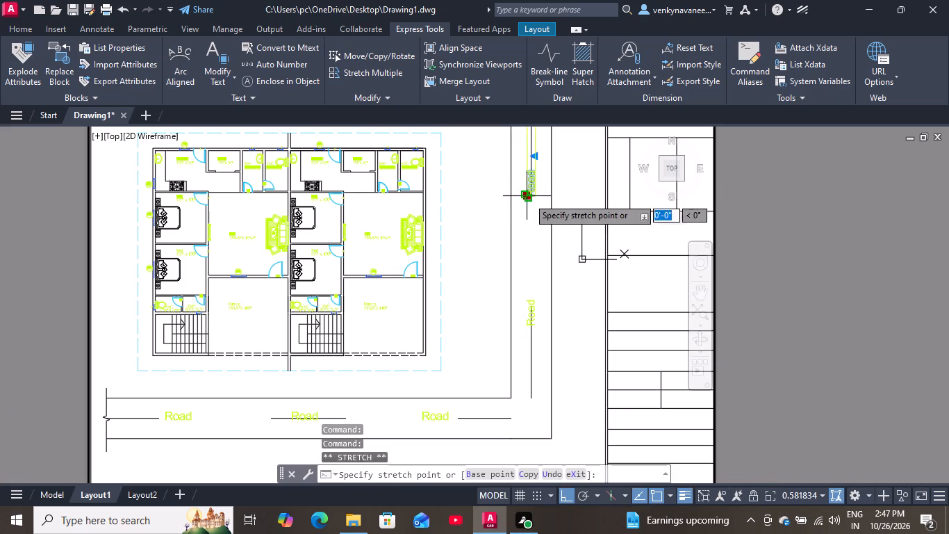
left_click(527, 268)
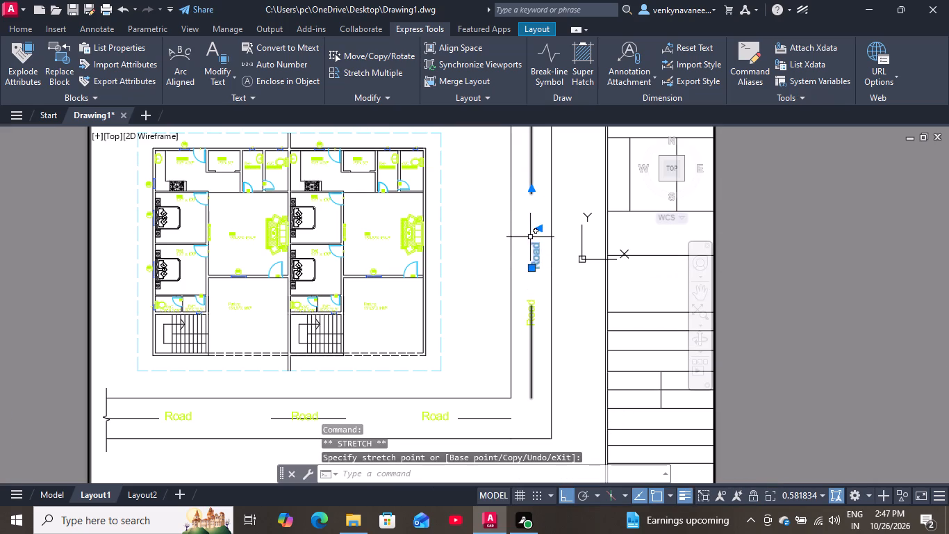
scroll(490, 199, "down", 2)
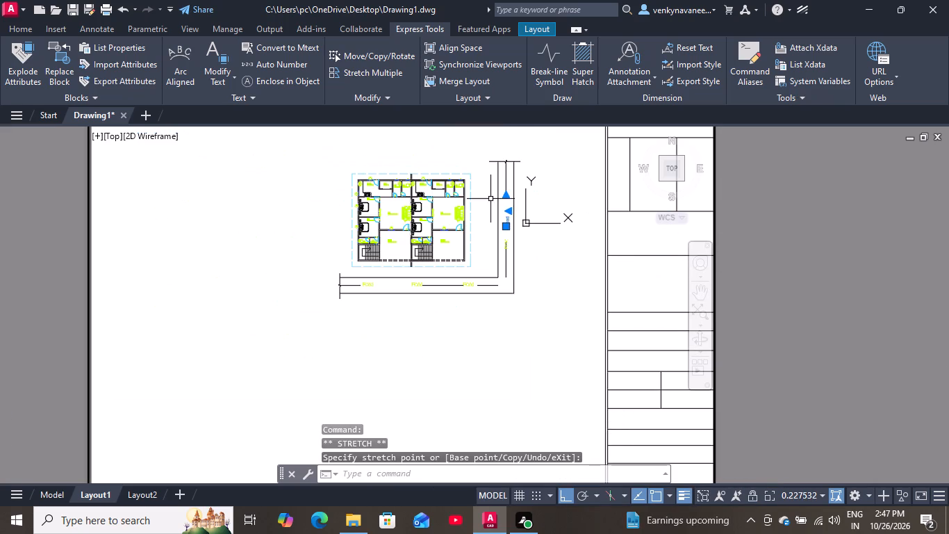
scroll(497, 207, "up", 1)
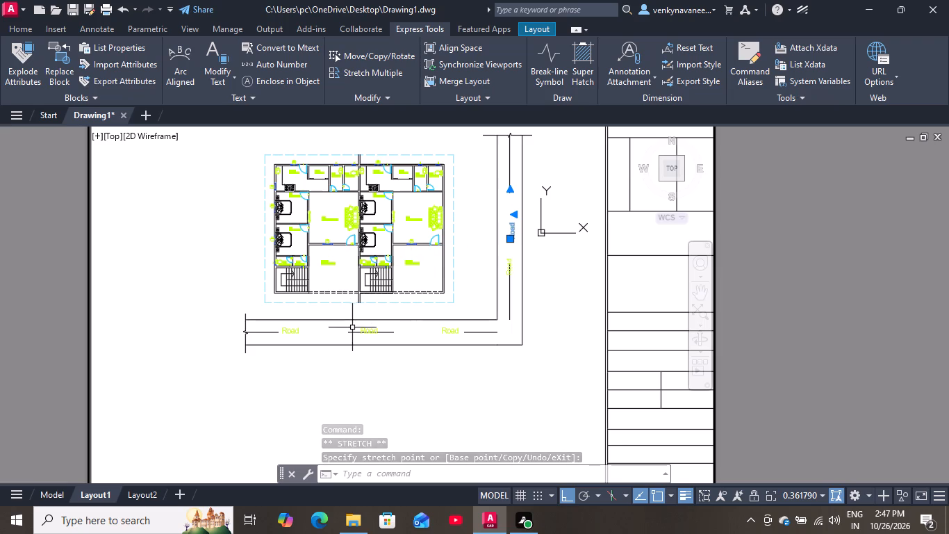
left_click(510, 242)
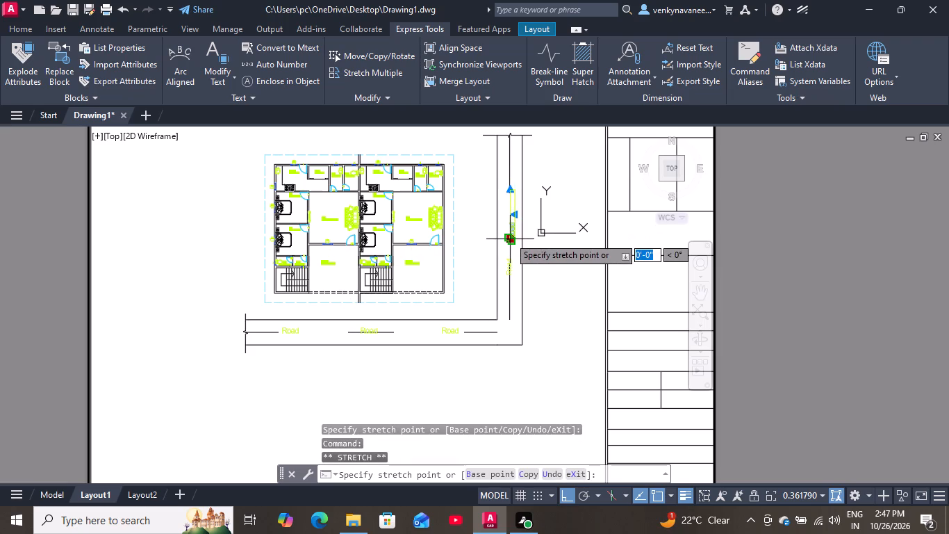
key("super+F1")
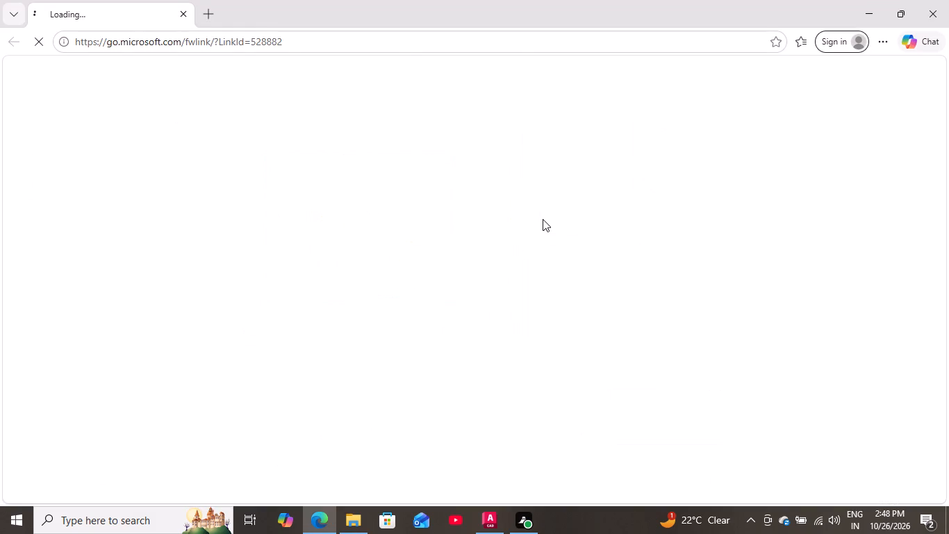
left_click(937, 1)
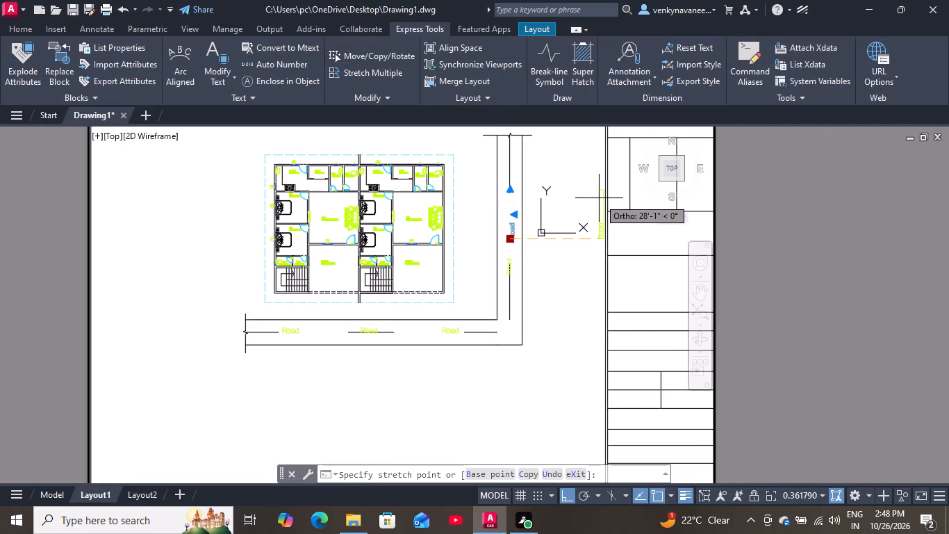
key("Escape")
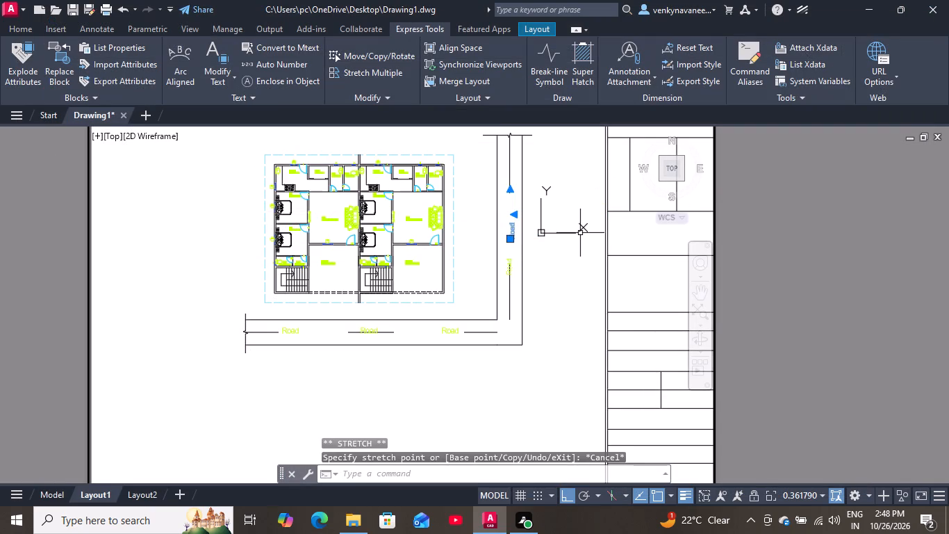
Undo the last two grip moves of the vertical road's upper Road label and return to paper space.
key("ctrl+z")
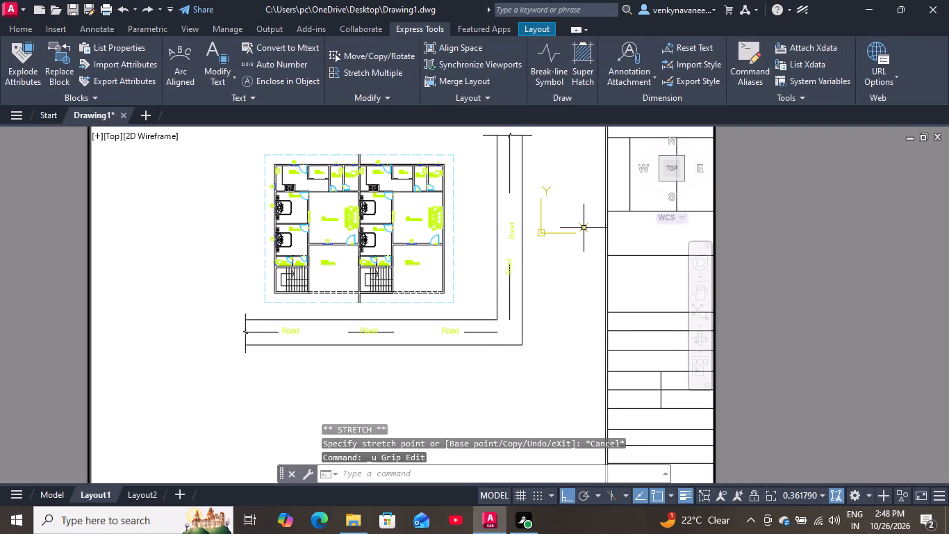
key("ctrl+z")
key("ctrl+z")
scroll(547, 226, "down", 2)
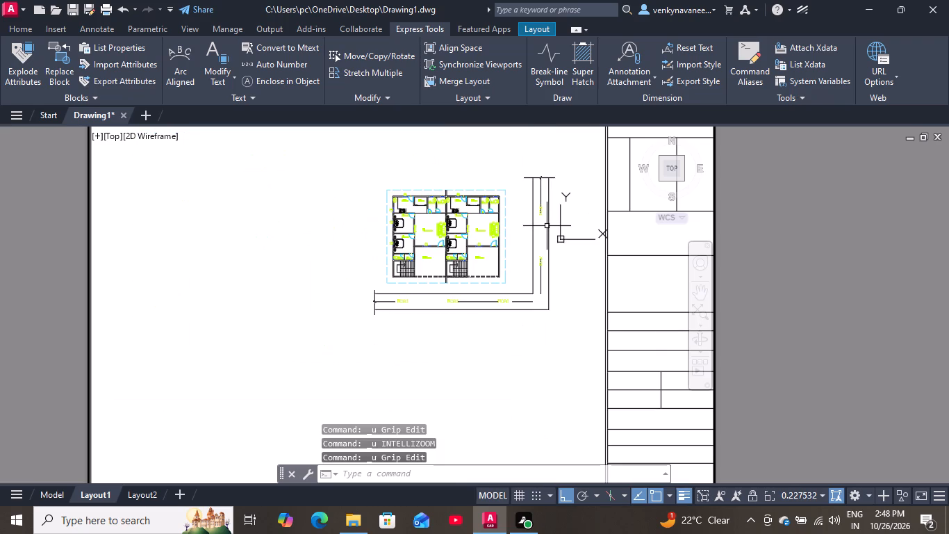
scroll(564, 217, "up", 2)
scroll(564, 217, "down", 1)
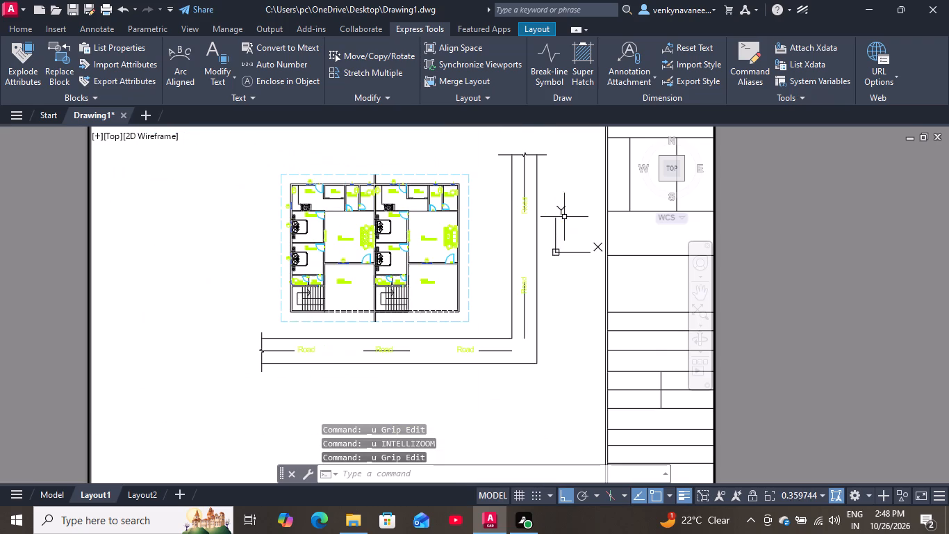
scroll(512, 168, "up", 1)
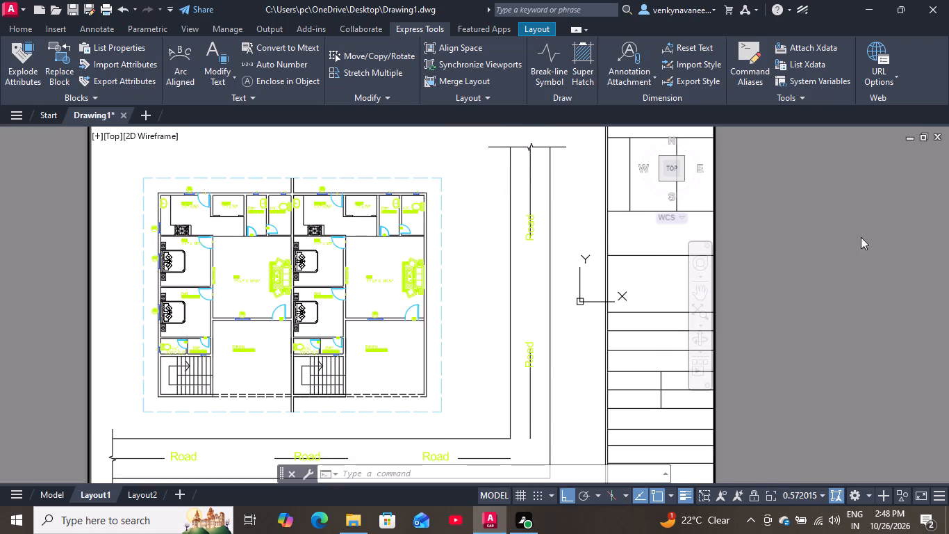
double_click(841, 237)
scroll(679, 231, "down", 1)
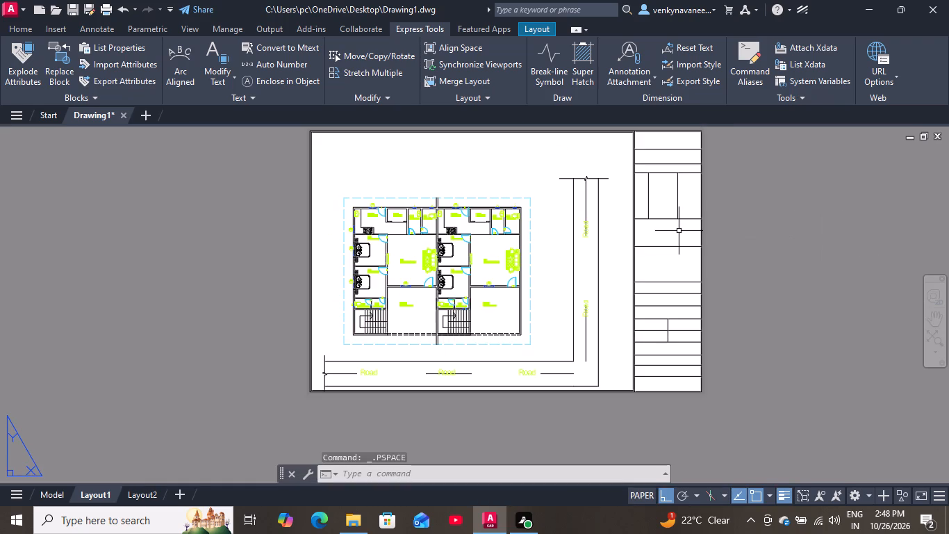
scroll(627, 172, "down", 1)
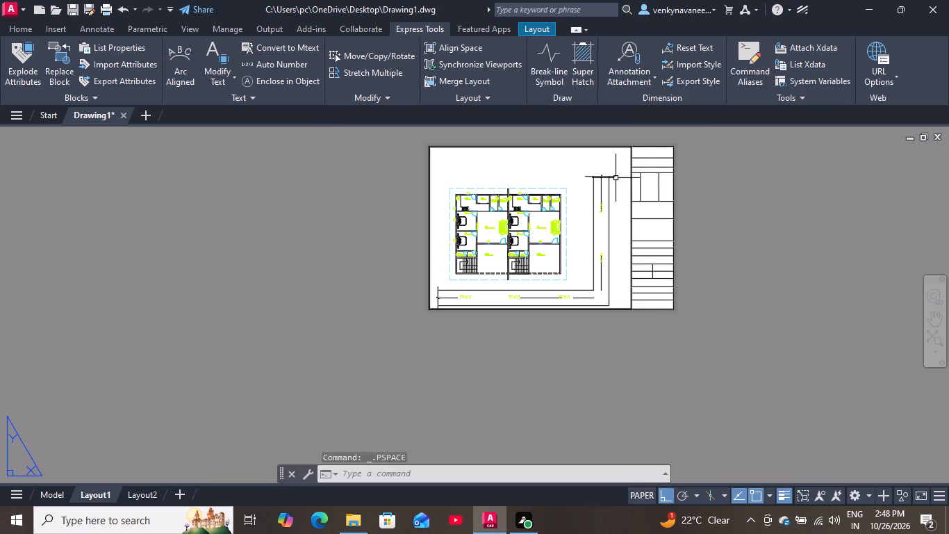
scroll(587, 178, "up", 2)
Reframe the site plan in its viewport so both roads fit inside the border at a scale of about 0.557, and return to paper space.
double_click(557, 186)
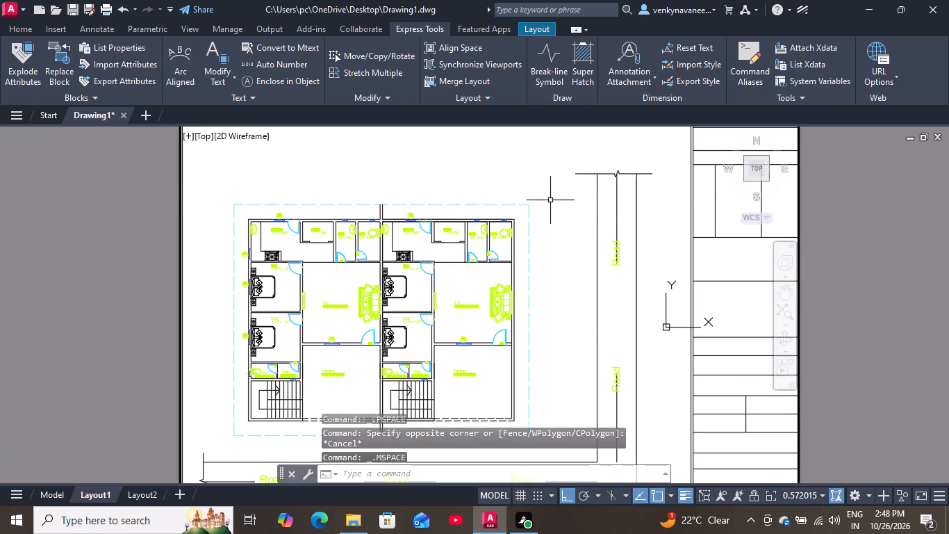
key("p")
key("Return")
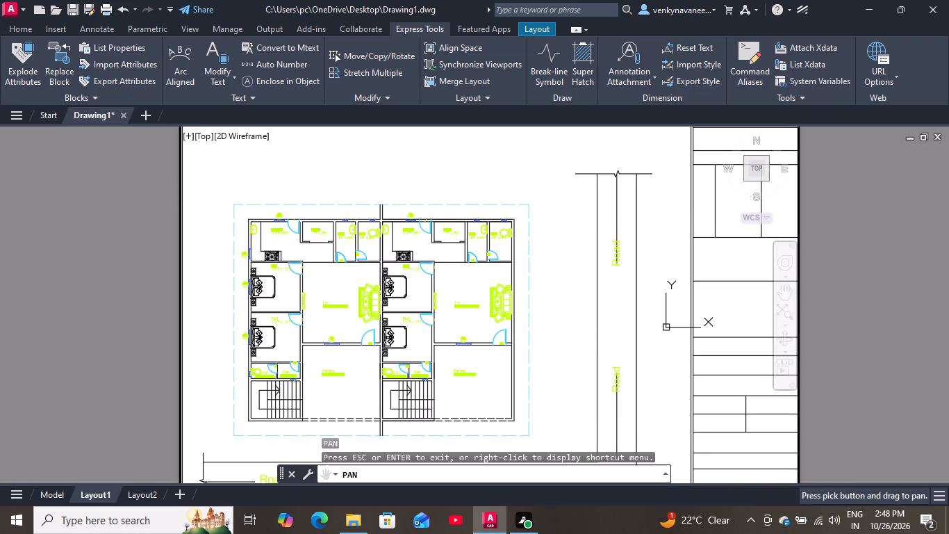
left_click_drag(561, 255, 563, 215)
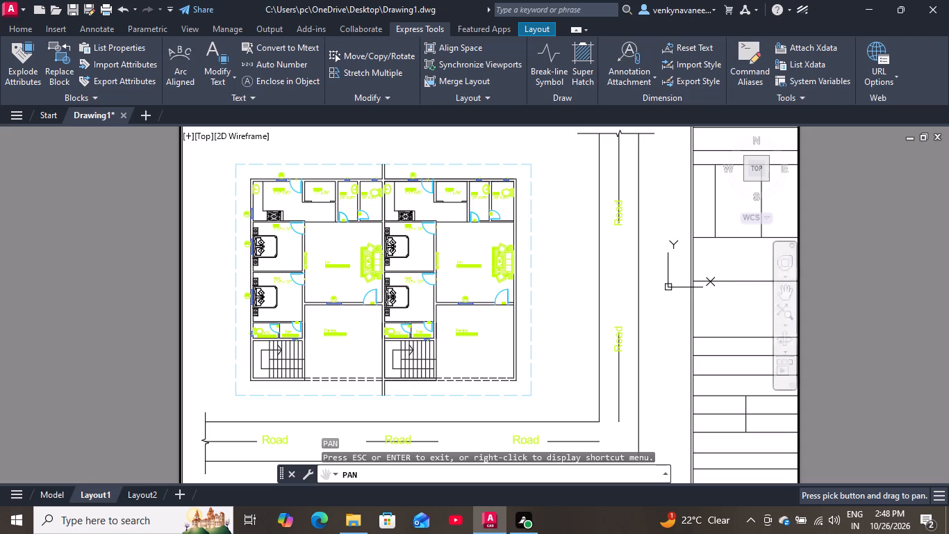
scroll(893, 337, "down", 3)
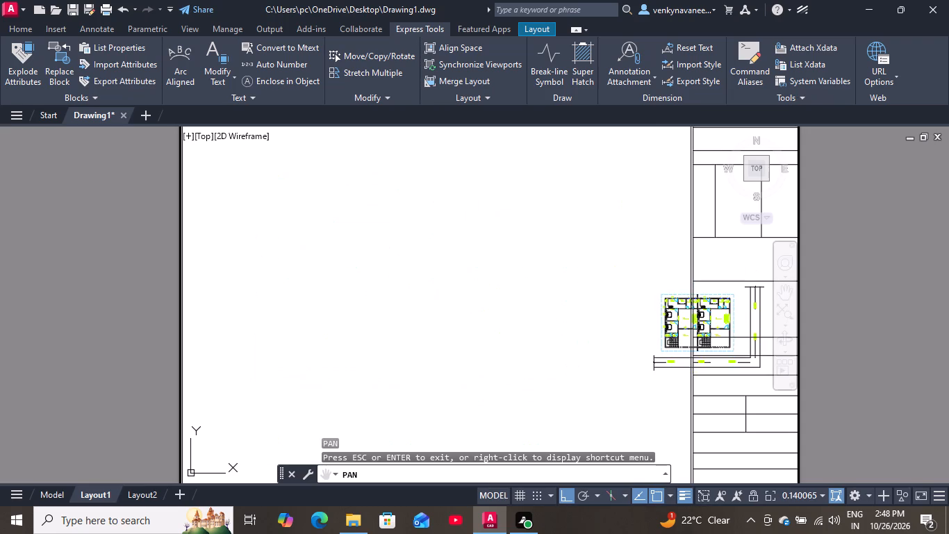
scroll(891, 335, "up", 1)
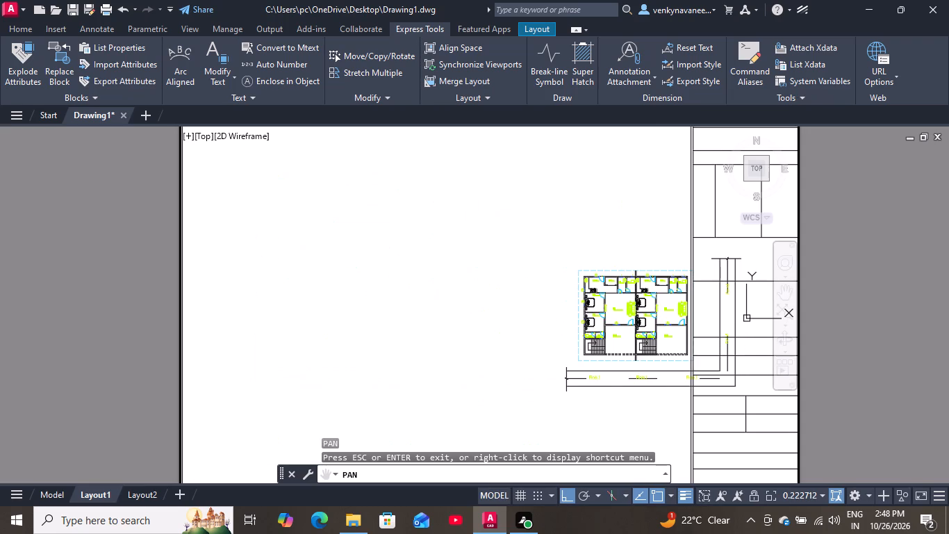
key("ctrl+z")
key("ctrl+z")
scroll(553, 276, "down", 2)
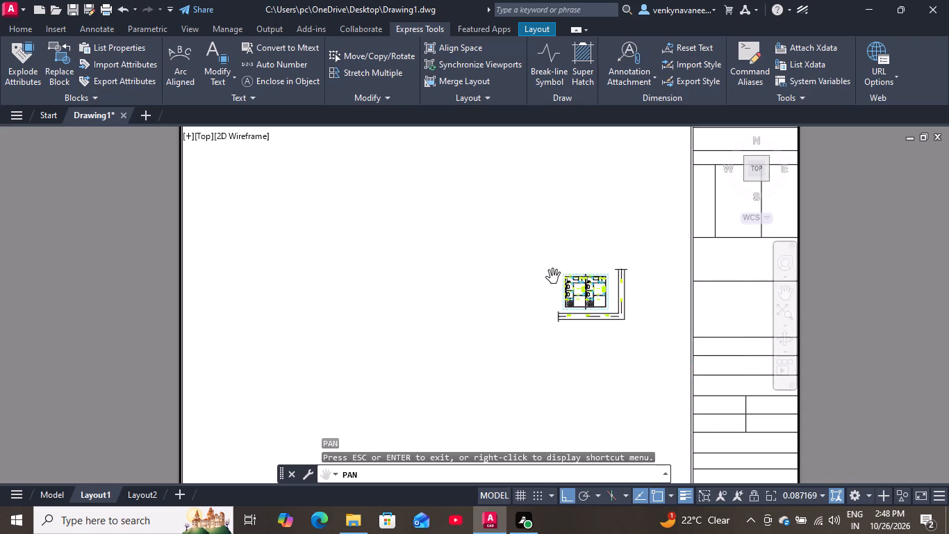
scroll(563, 283, "up", 3)
left_click_drag(553, 285, 288, 197)
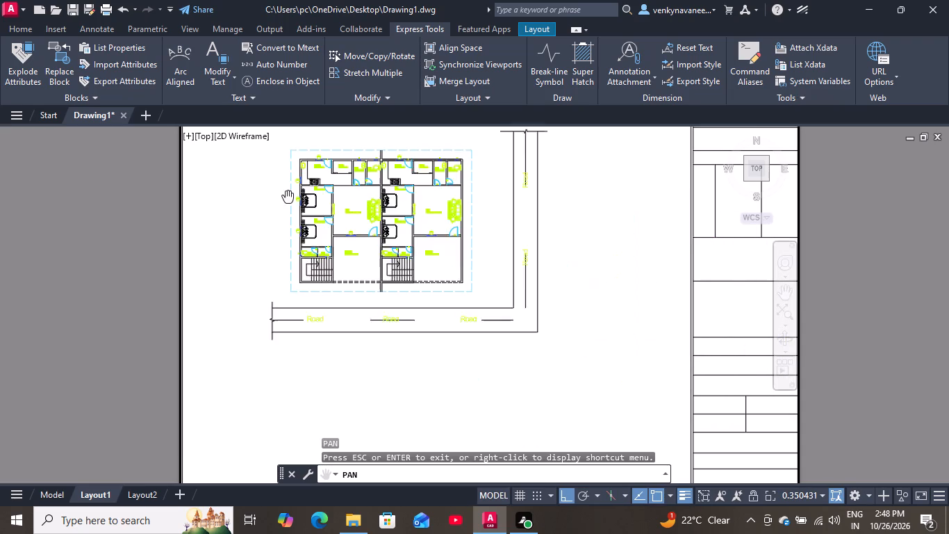
left_click_drag(288, 197, 307, 250)
scroll(342, 243, "up", 1)
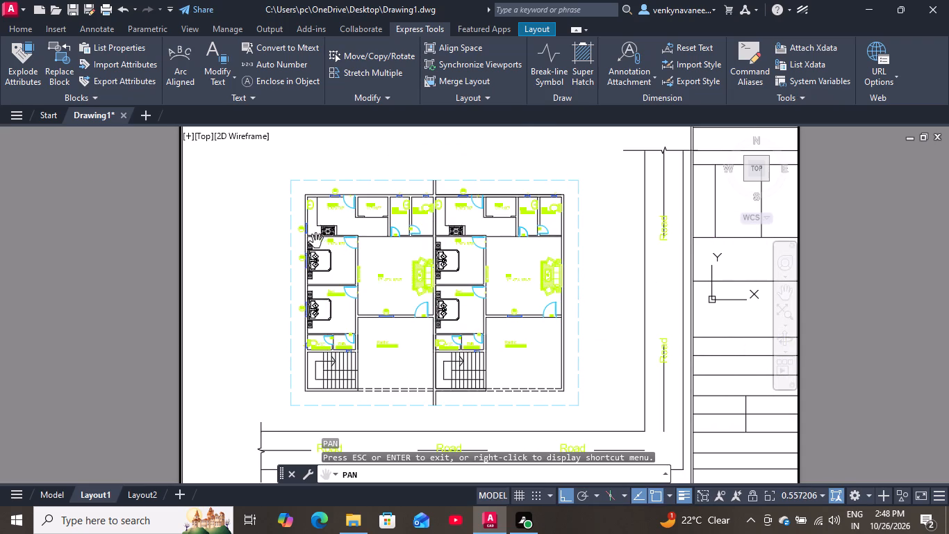
left_click_drag(282, 250, 250, 229)
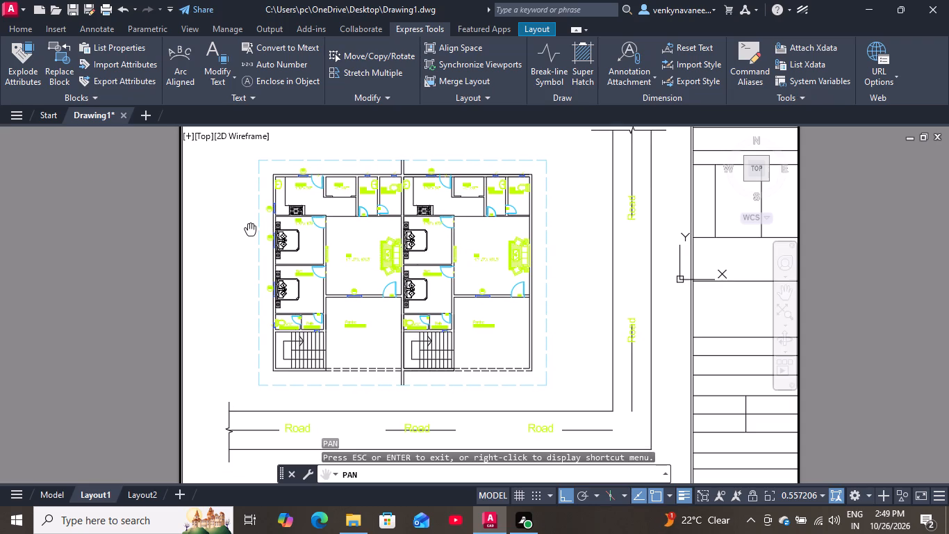
left_click_drag(250, 229, 245, 234)
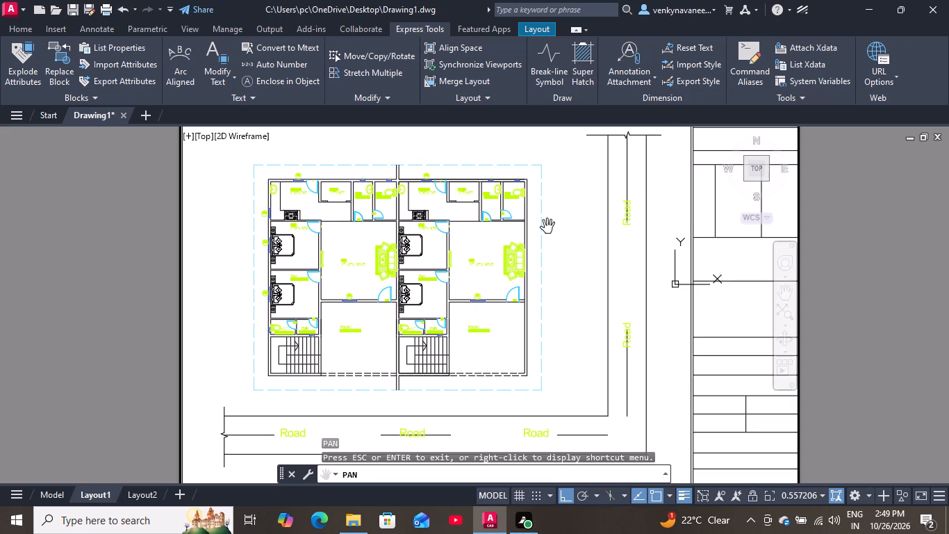
double_click(843, 234)
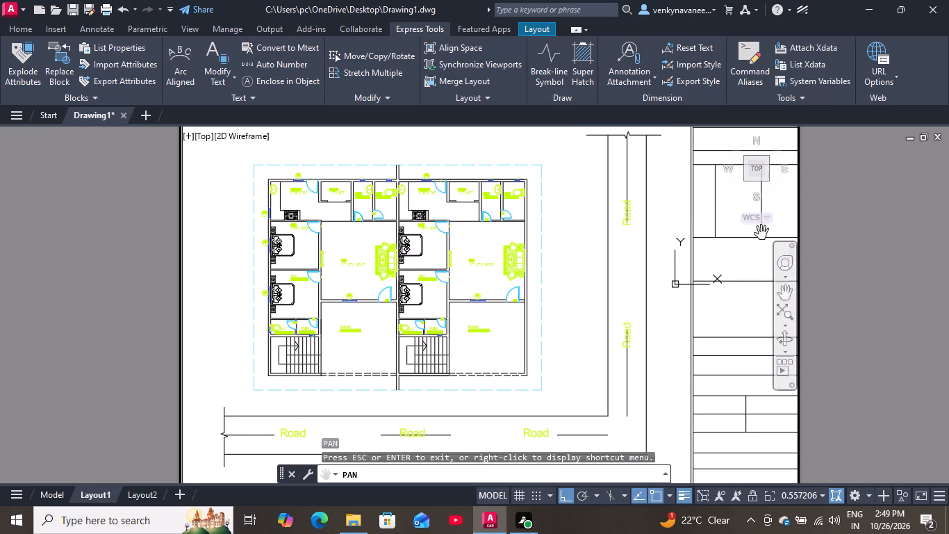
key("Escape")
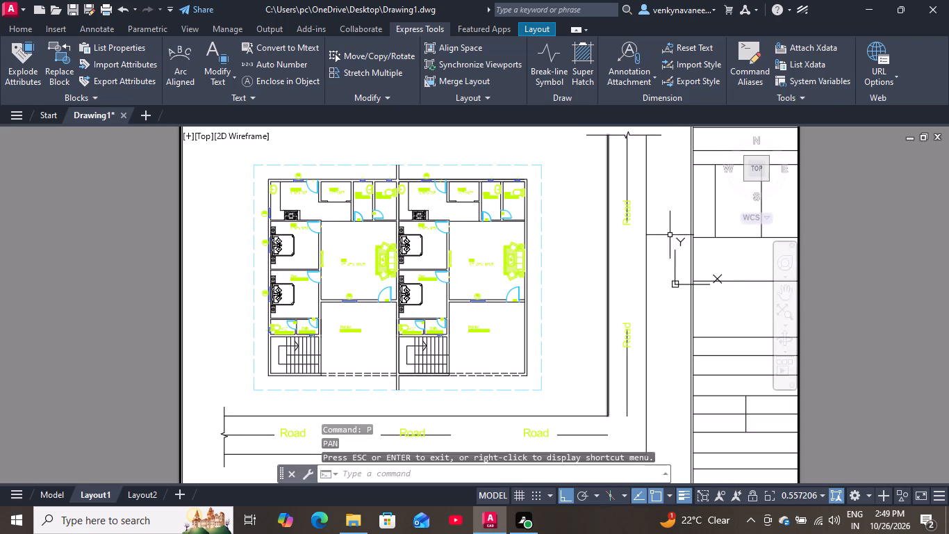
double_click(822, 221)
scroll(613, 231, "down", 2)
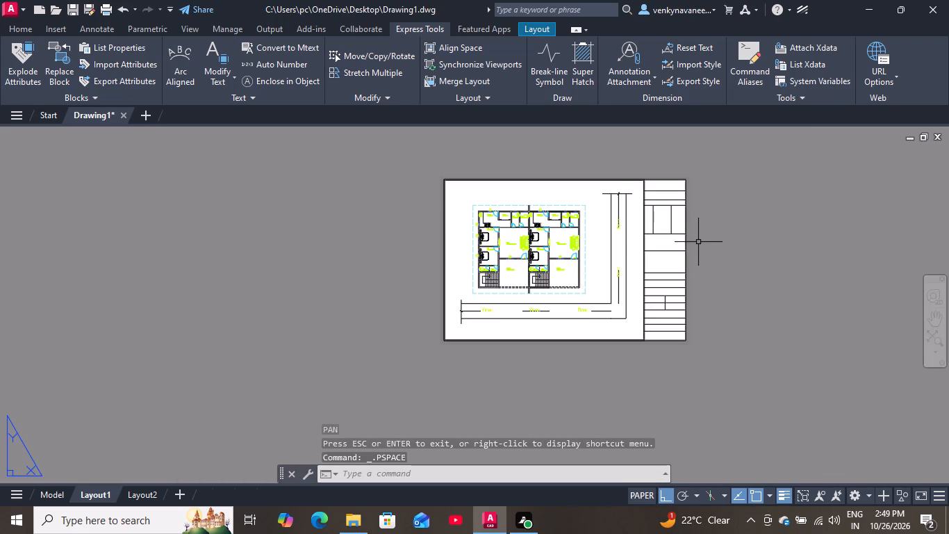
scroll(700, 242, "up", 1)
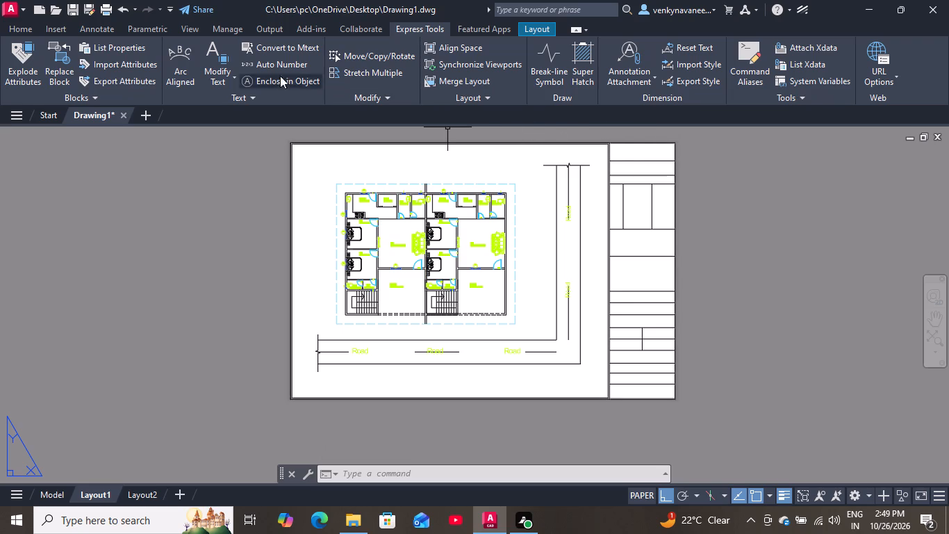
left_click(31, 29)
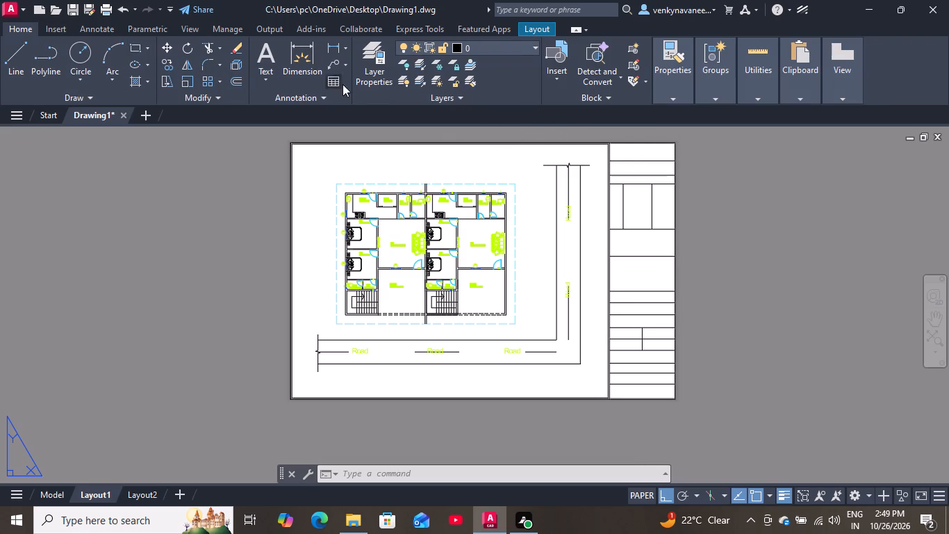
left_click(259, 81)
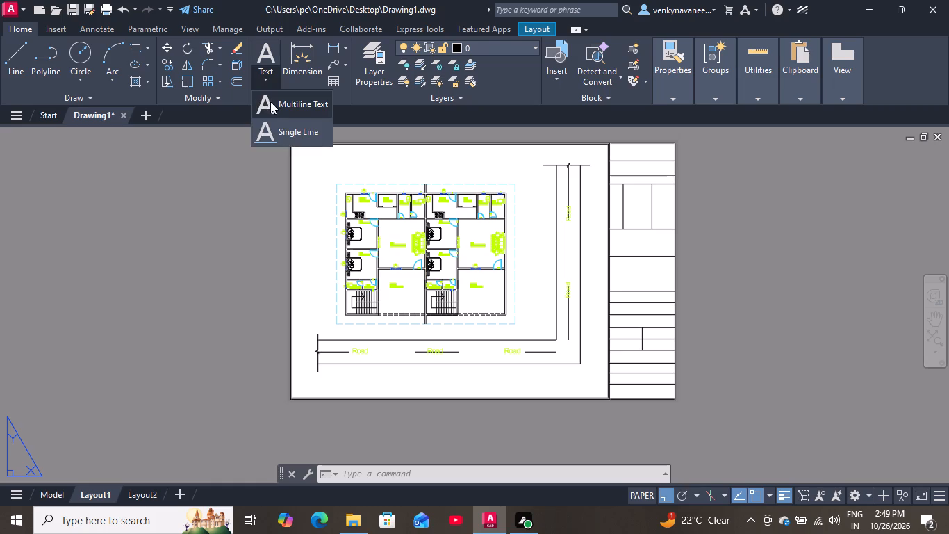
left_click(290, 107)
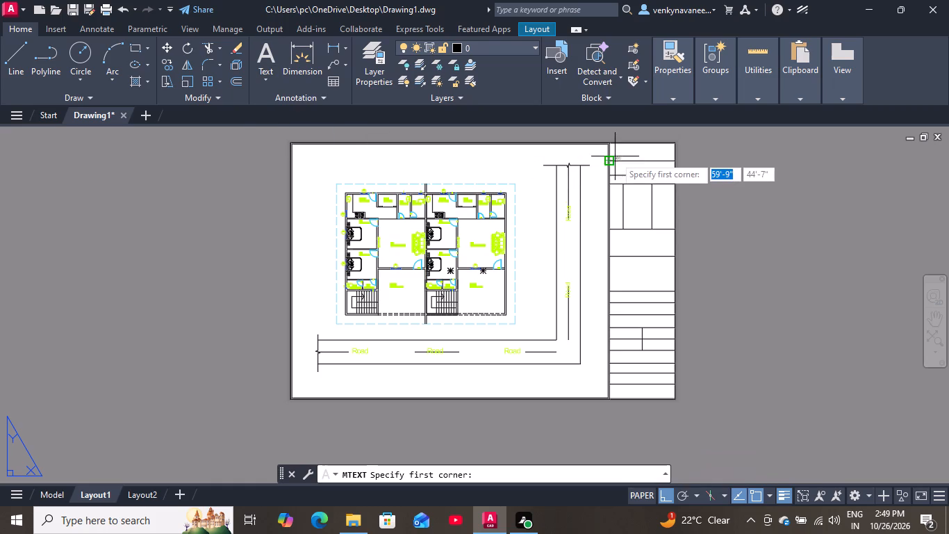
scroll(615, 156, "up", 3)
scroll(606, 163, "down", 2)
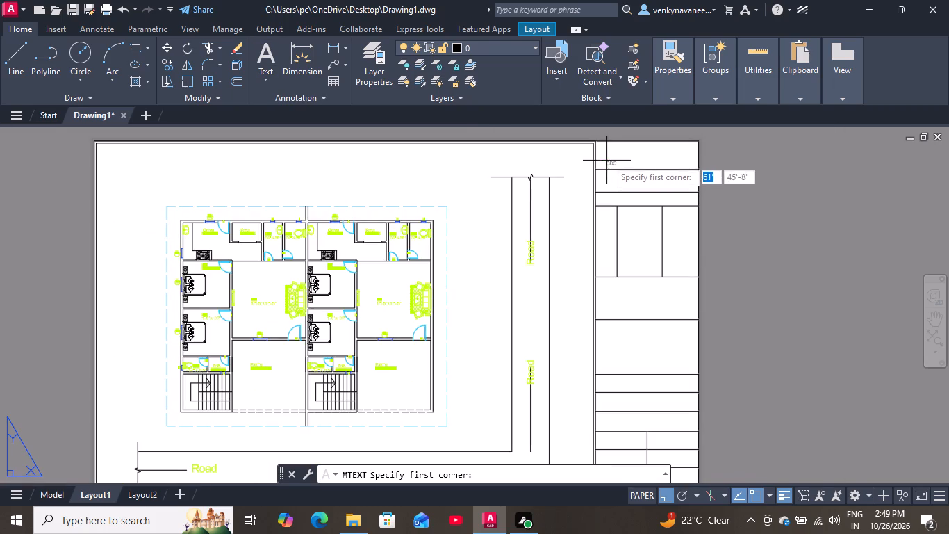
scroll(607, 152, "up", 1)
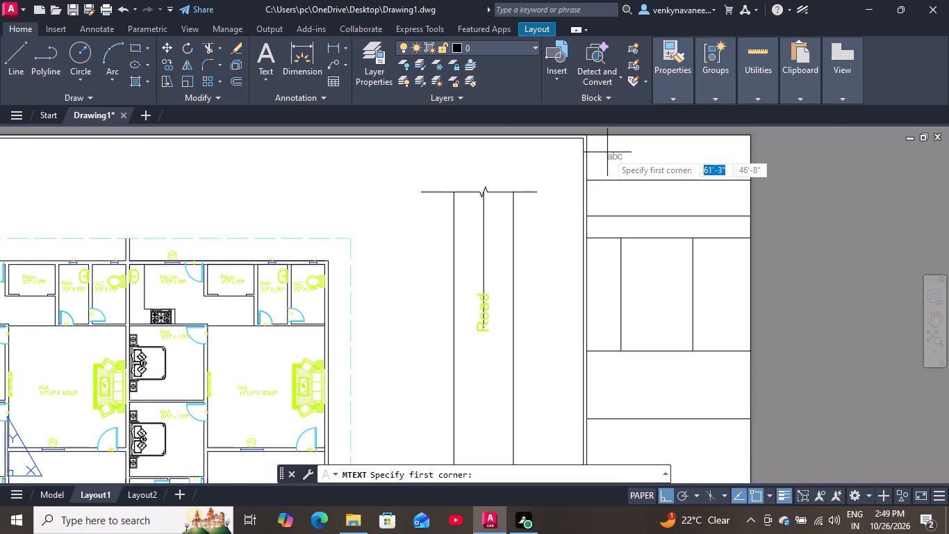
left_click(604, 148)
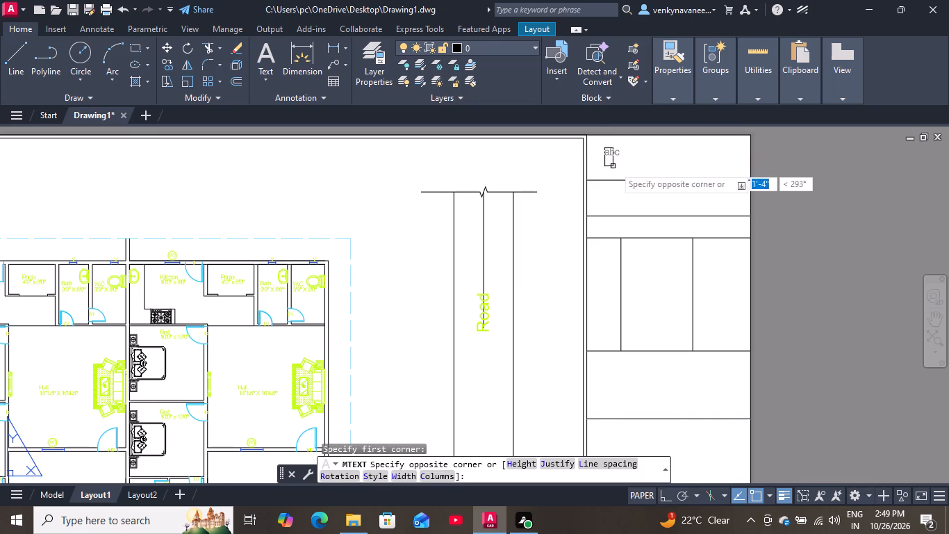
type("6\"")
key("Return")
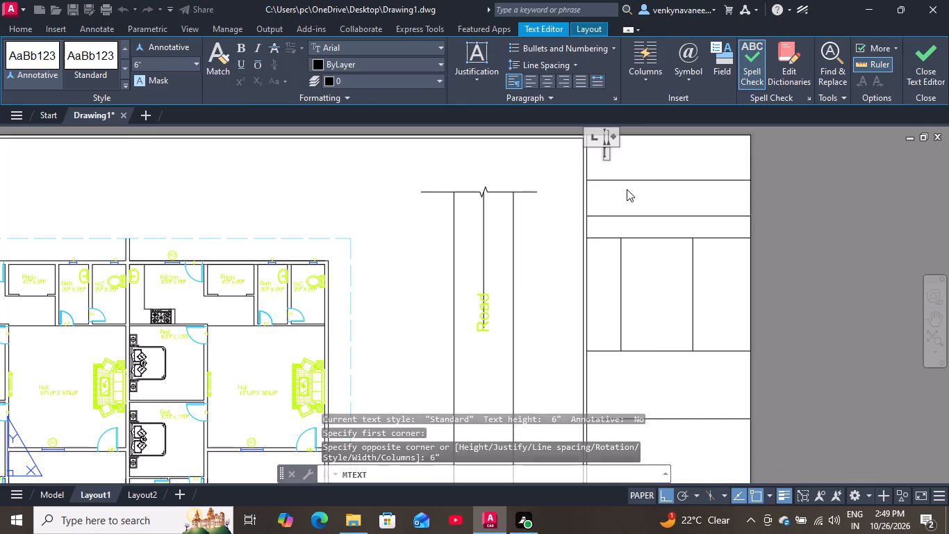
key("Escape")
Start multiline text in the title block's top cell with a 6" text height, bold and underlined.
key("space")
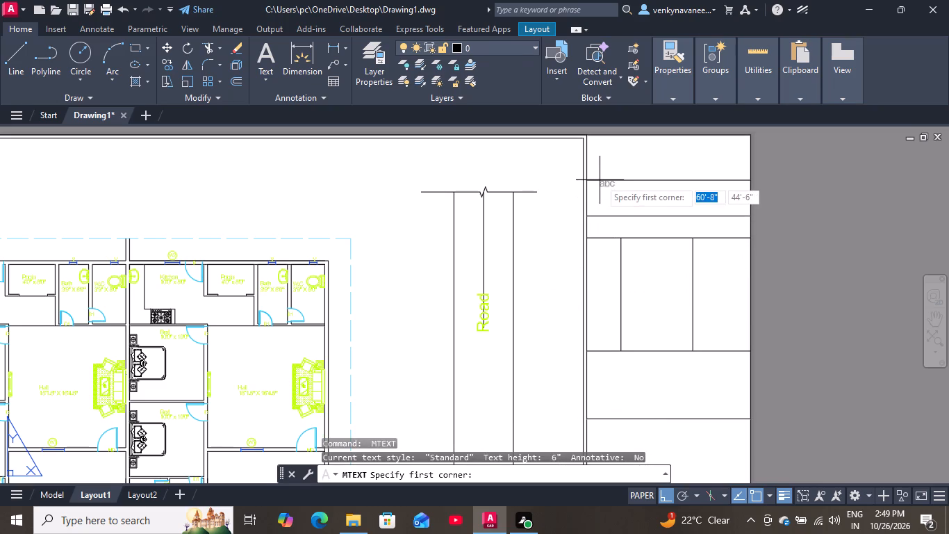
left_click(596, 143)
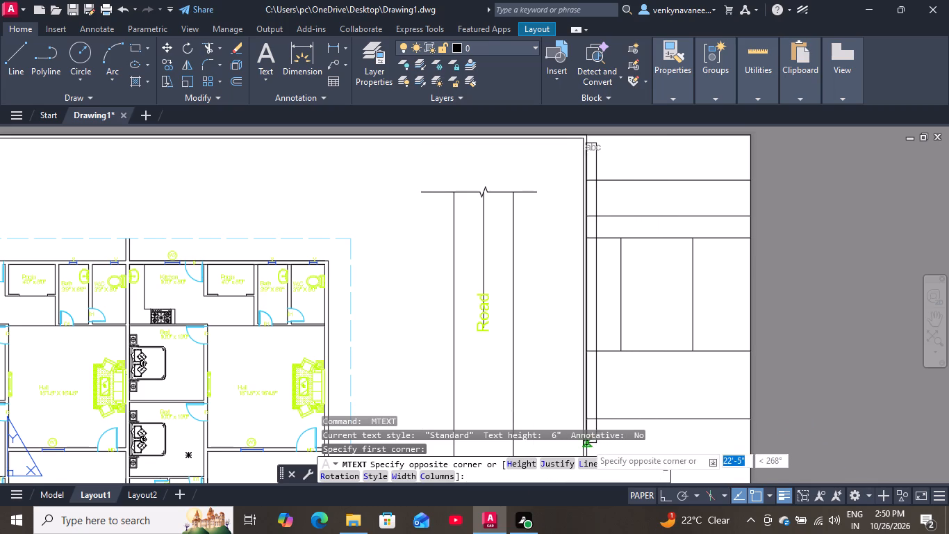
left_click(518, 462)
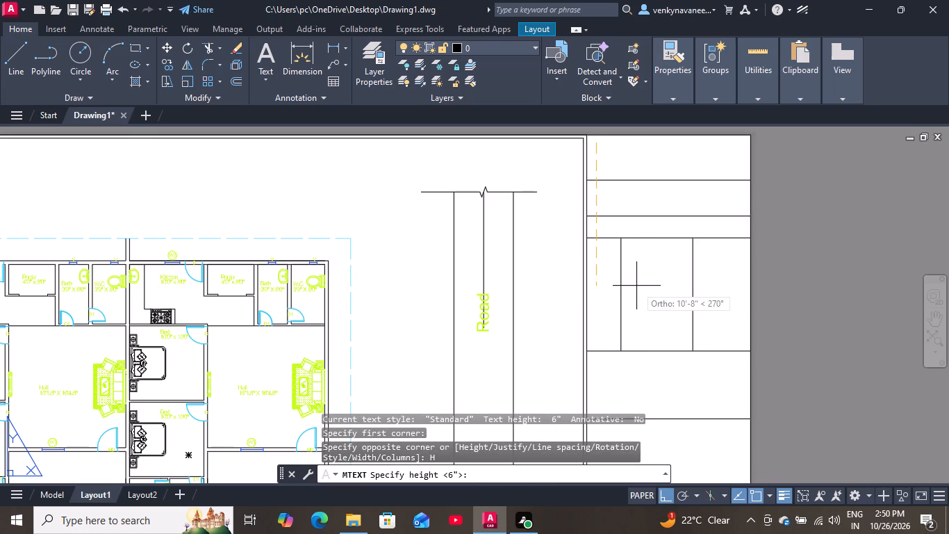
key("Return")
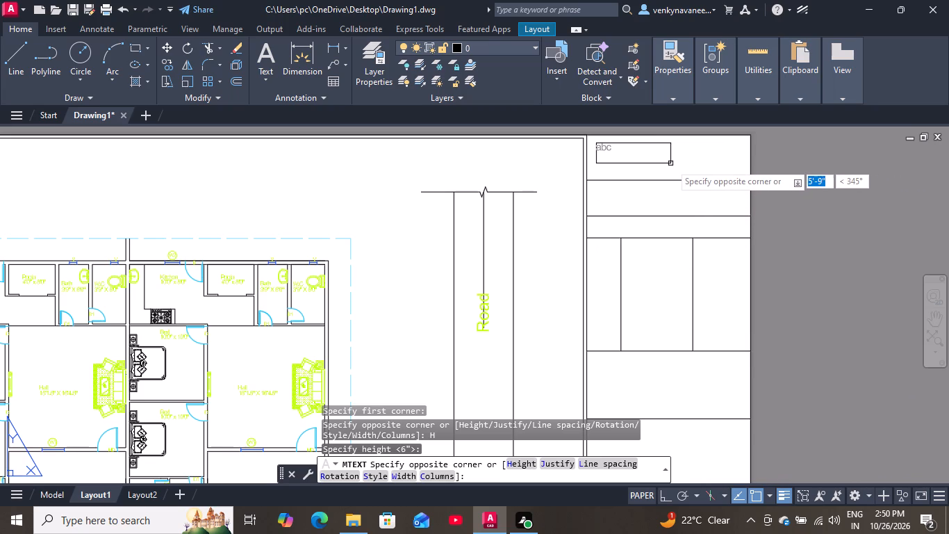
left_click(707, 159)
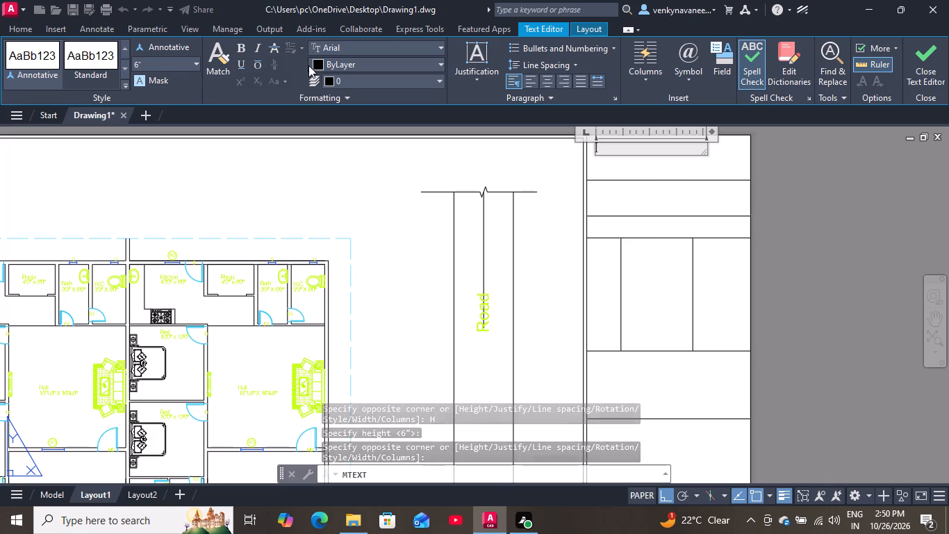
left_click(243, 67)
left_click(241, 42)
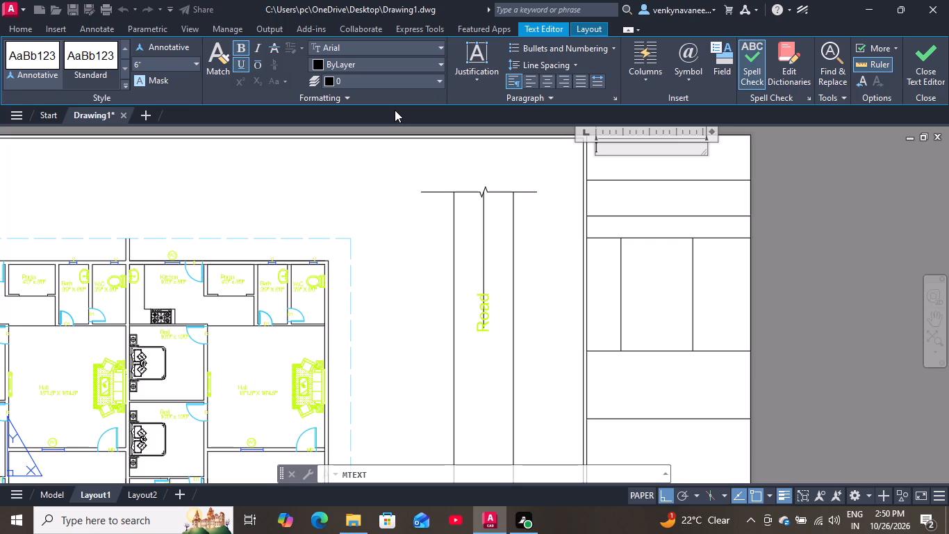
scroll(395, 110, "right", 9)
scroll(317, 109, "right", 20)
scroll(317, 109, "right", 20)
Write BUILDERS & CONSTRUCTION as the top cell's heading and widen its text box so it fits on one line.
type("bu")
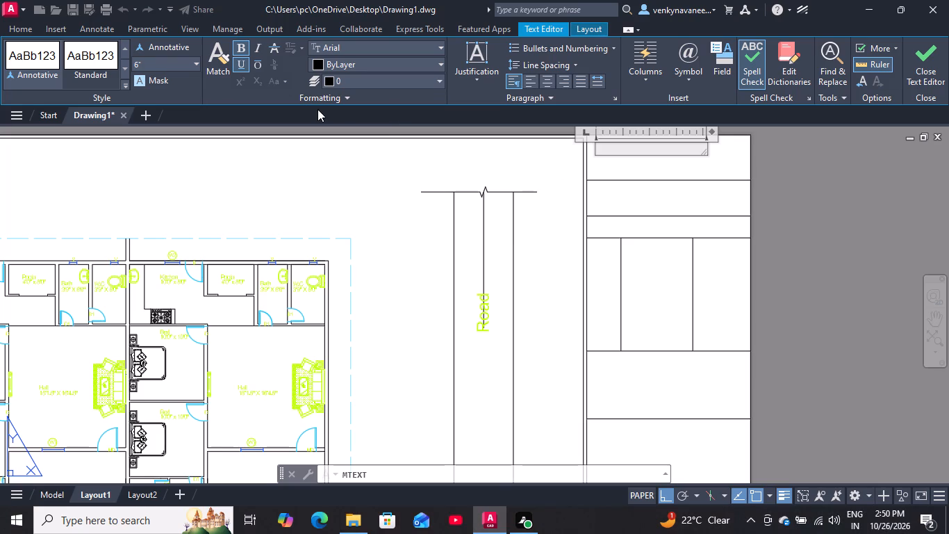
left_click(602, 154)
type("BUILDING")
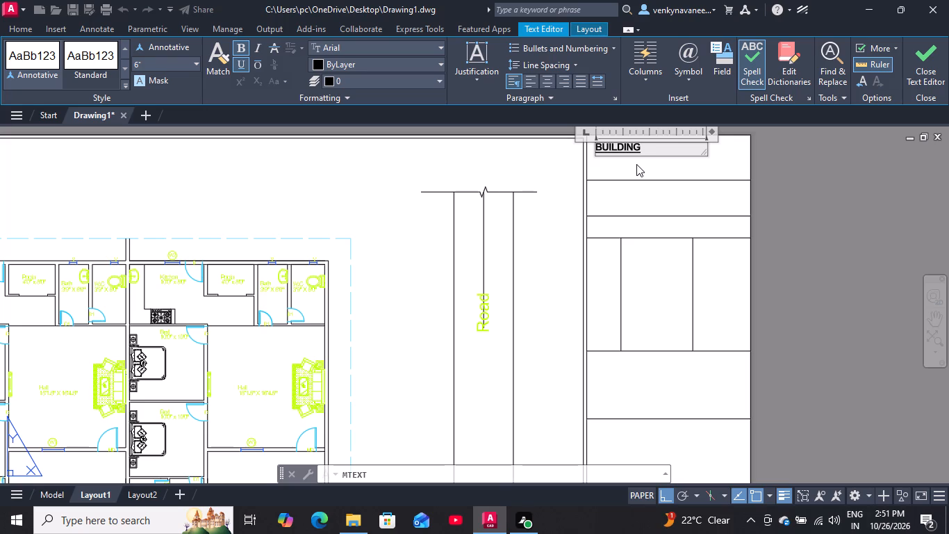
key("BackSpace")
key("BackSpace")
key("BackSpace")
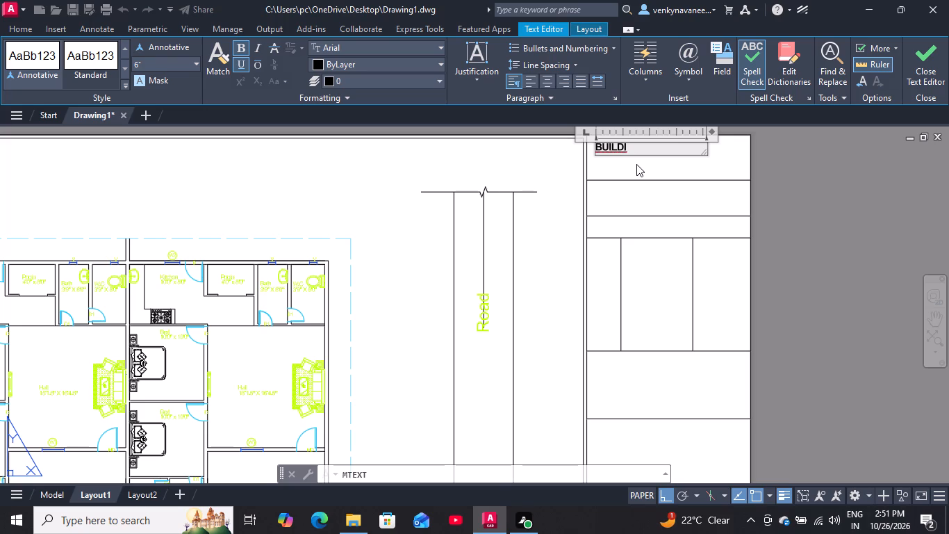
type("ERS")
key("space")
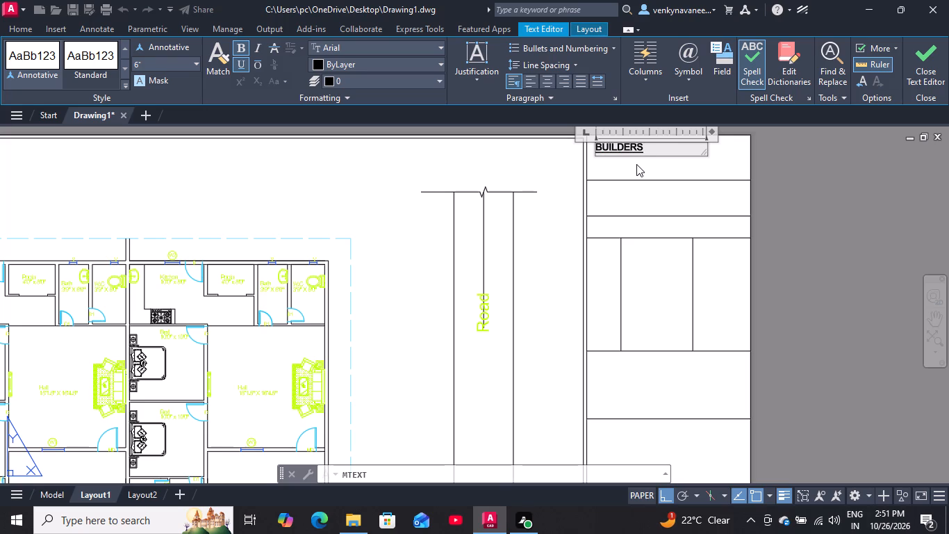
type("&")
key("space")
type("CO")
type("NSTRUCTION")
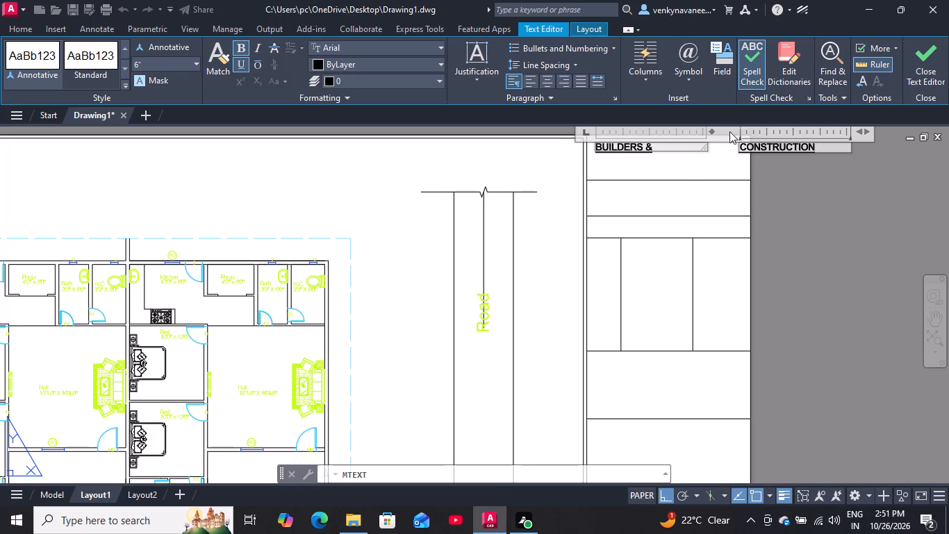
left_click_drag(713, 131, 717, 131)
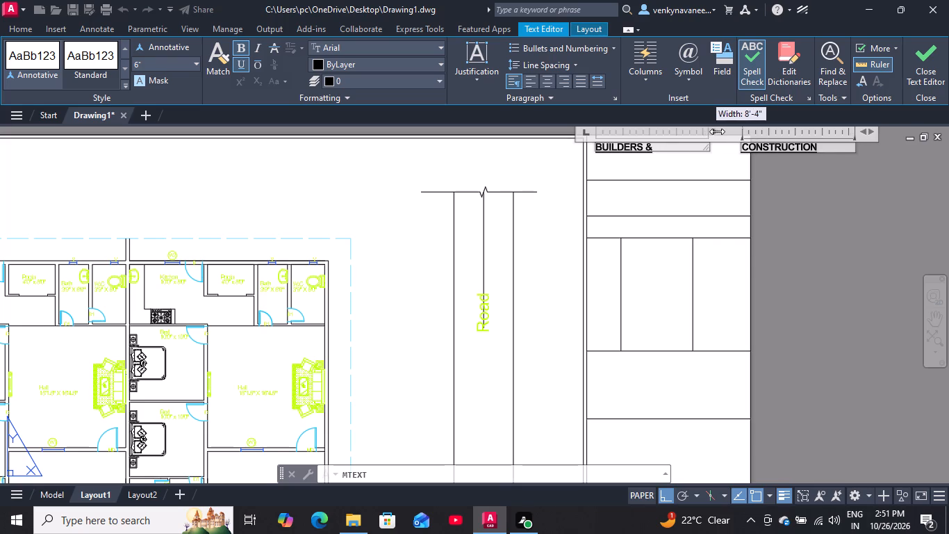
left_click_drag(717, 131, 753, 131)
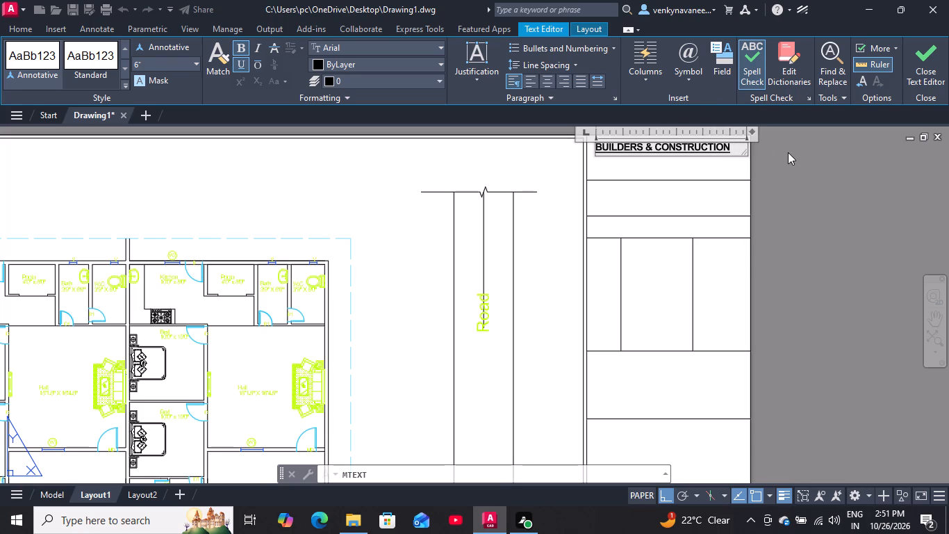
left_click(793, 154)
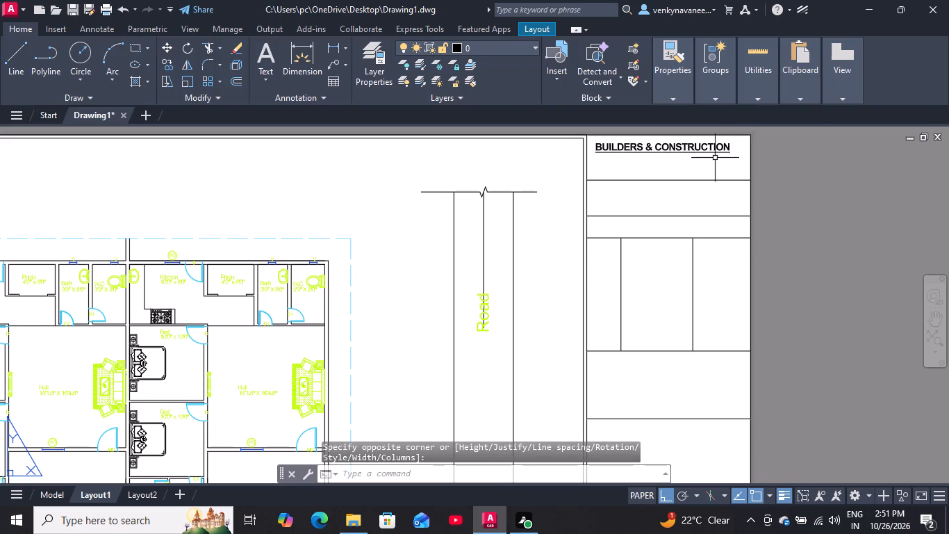
Copy the BUILDERS & CONSTRUCTION heading straight down into the second title block cell, erasing the misaligned copy that touches the border.
left_click(723, 149)
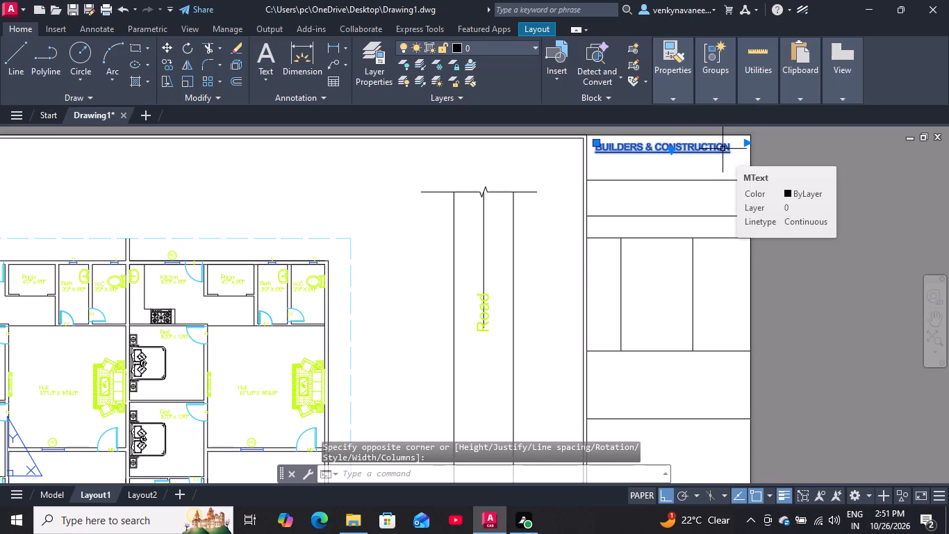
key("c")
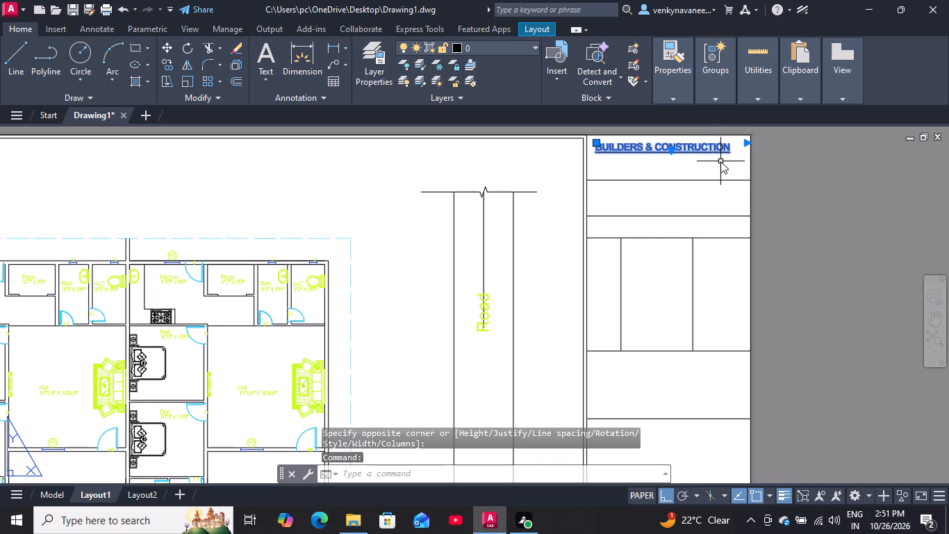
key("o")
key("Return")
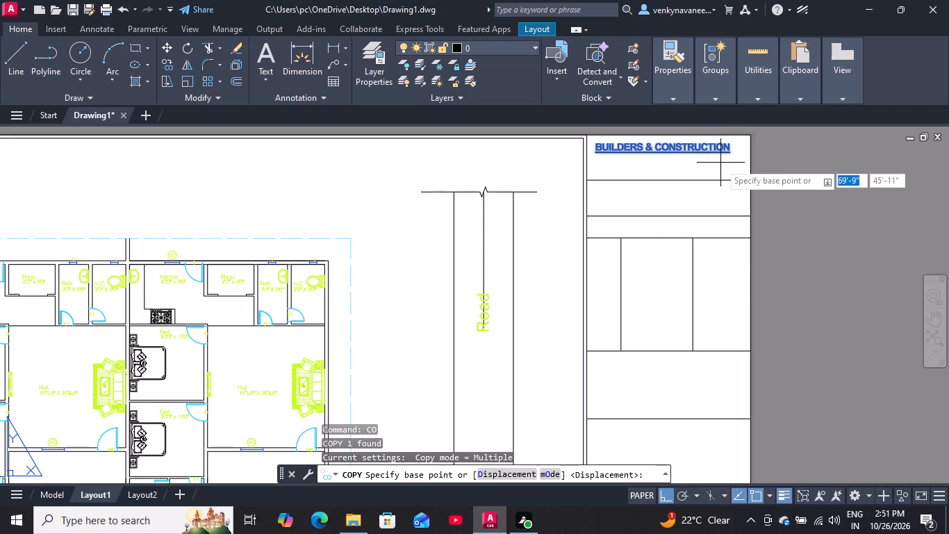
left_click(597, 156)
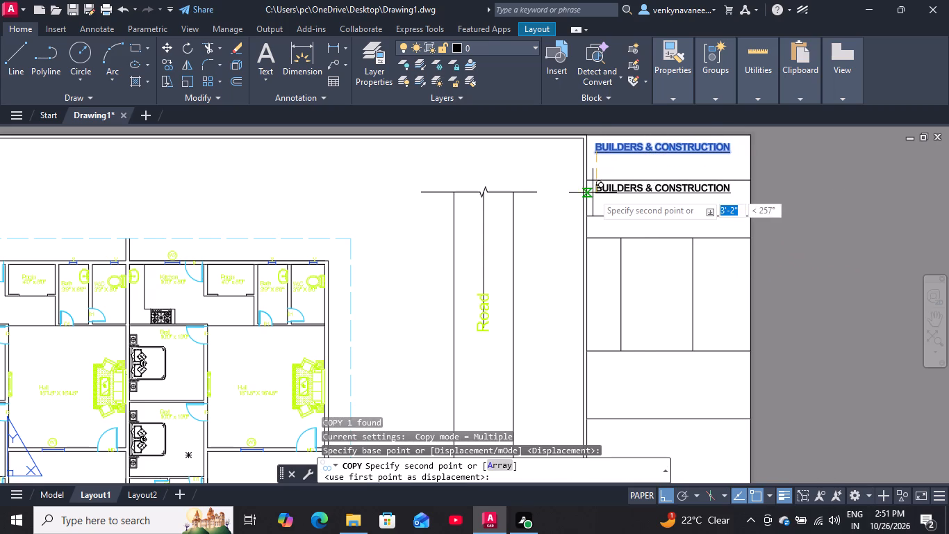
left_click(594, 197)
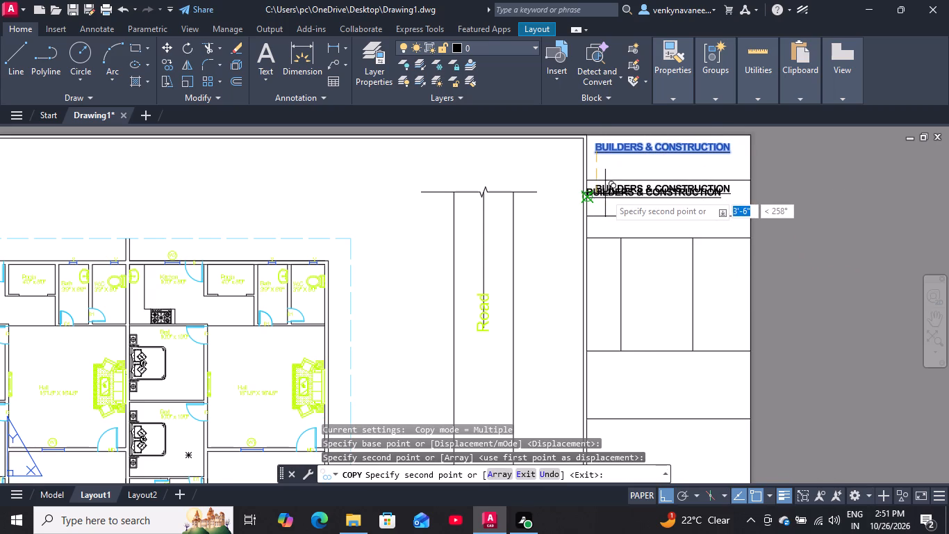
scroll(606, 195, "up", 3)
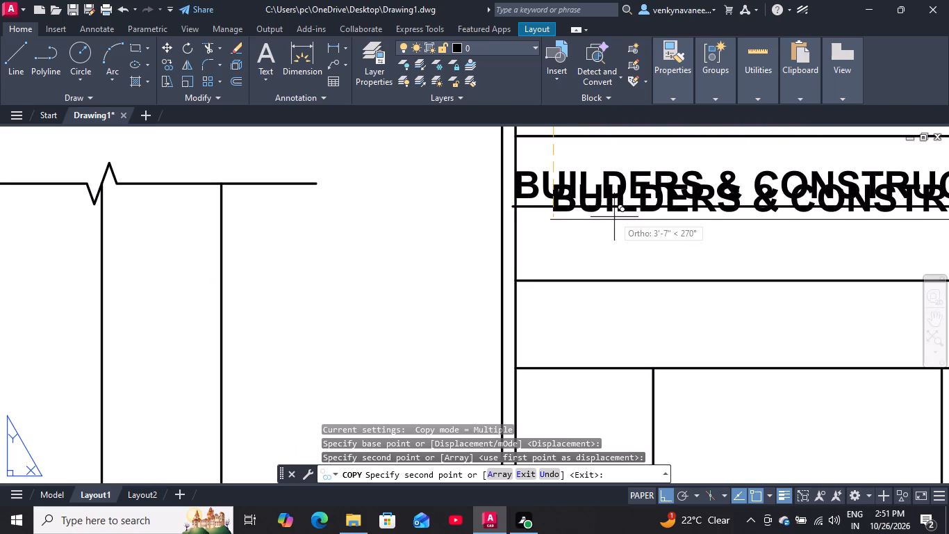
left_click(610, 188)
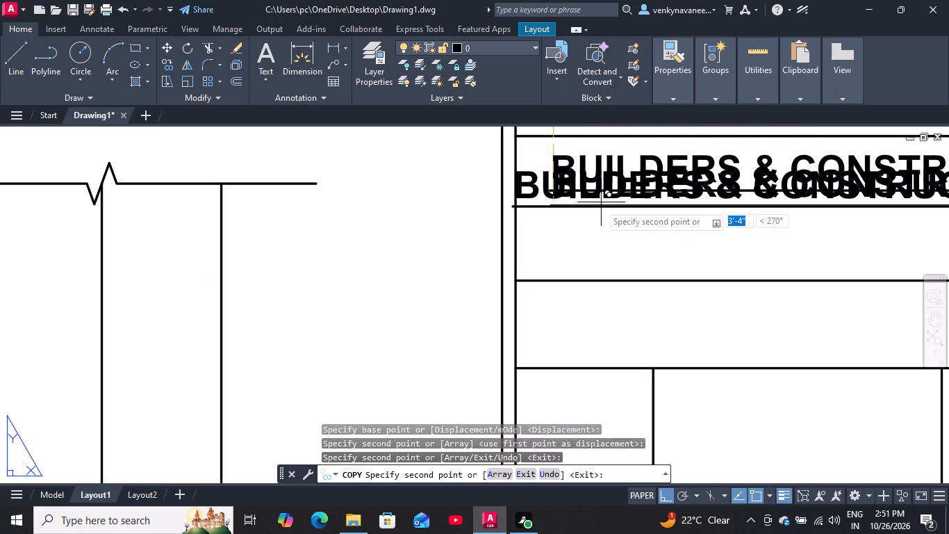
key("space")
left_click(586, 202)
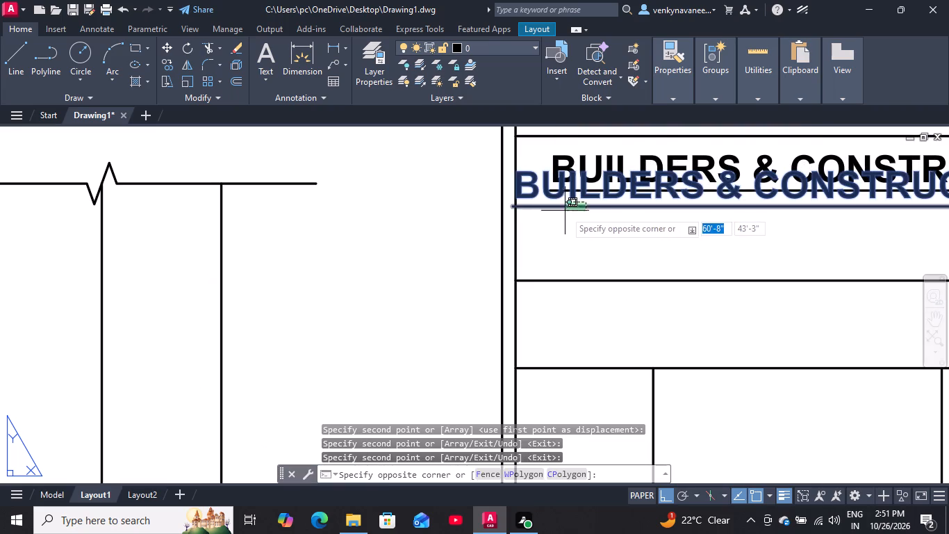
left_click(562, 213)
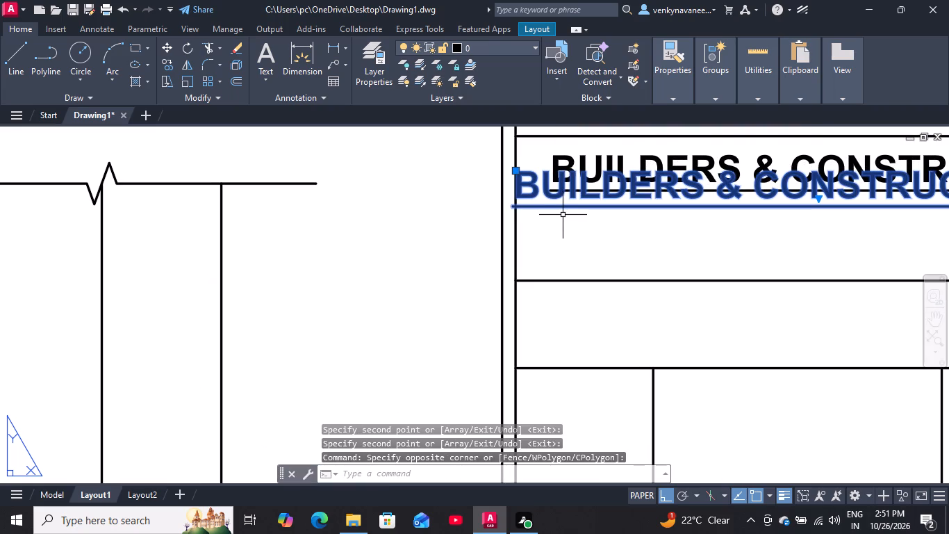
key("Delete")
Replace the copied heading's text in the second title block cell with CLIENT:.
scroll(560, 210, "down", 3)
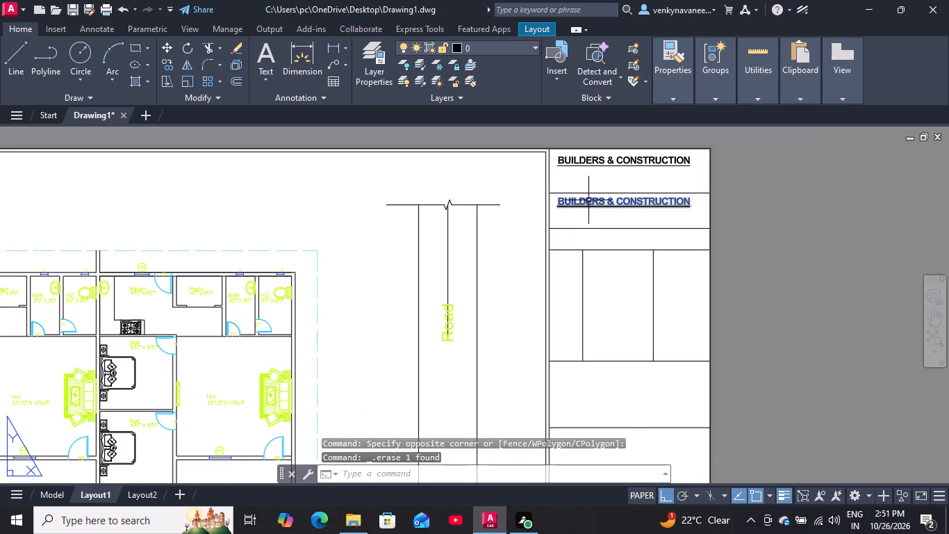
double_click(589, 200)
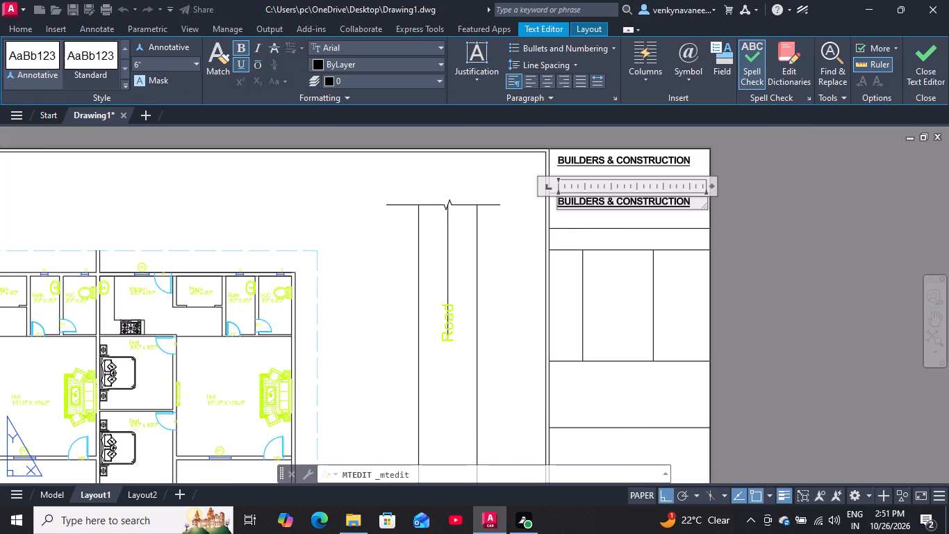
left_click_drag(691, 202, 520, 216)
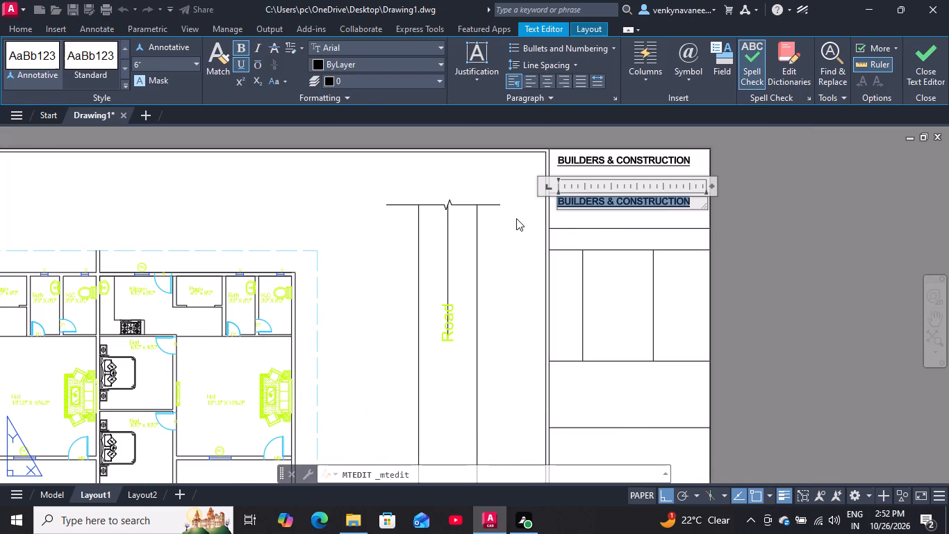
key("BackSpace")
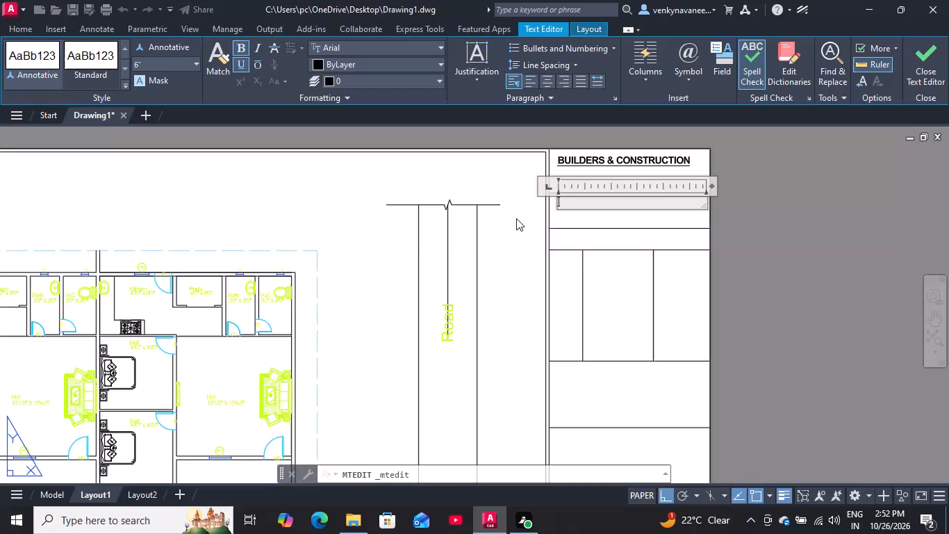
type("CLIENT")
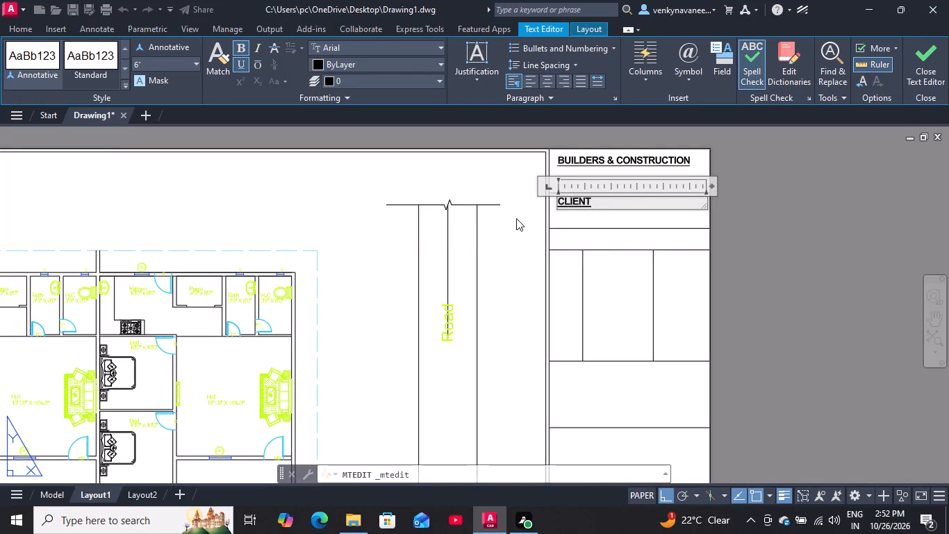
key("shift+colon")
left_click(759, 151)
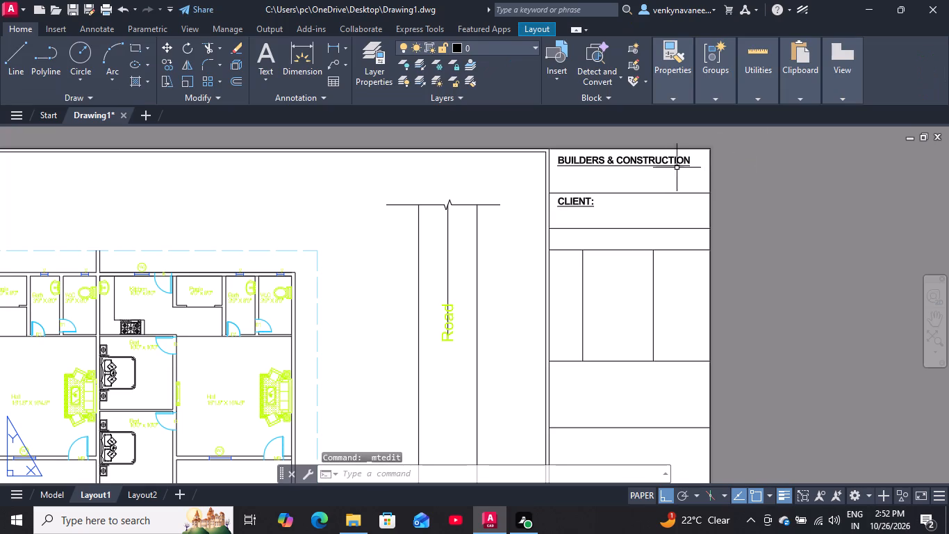
Add a colon to the end of the BUILDERS & CONSTRUCTION heading in the title block's top cell.
double_click(675, 163)
left_click(695, 162)
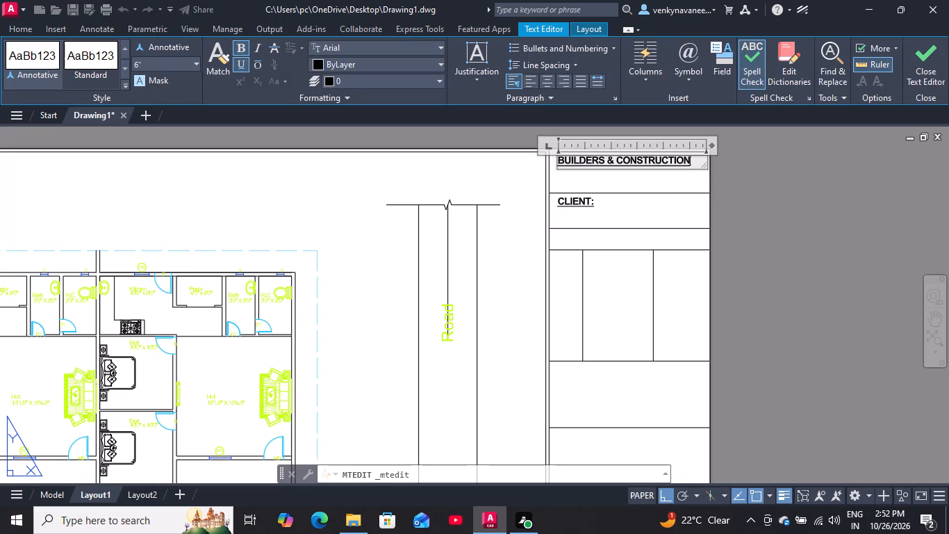
key("shift+quotedbl")
key("BackSpace")
key("shift+colon")
left_click(745, 172)
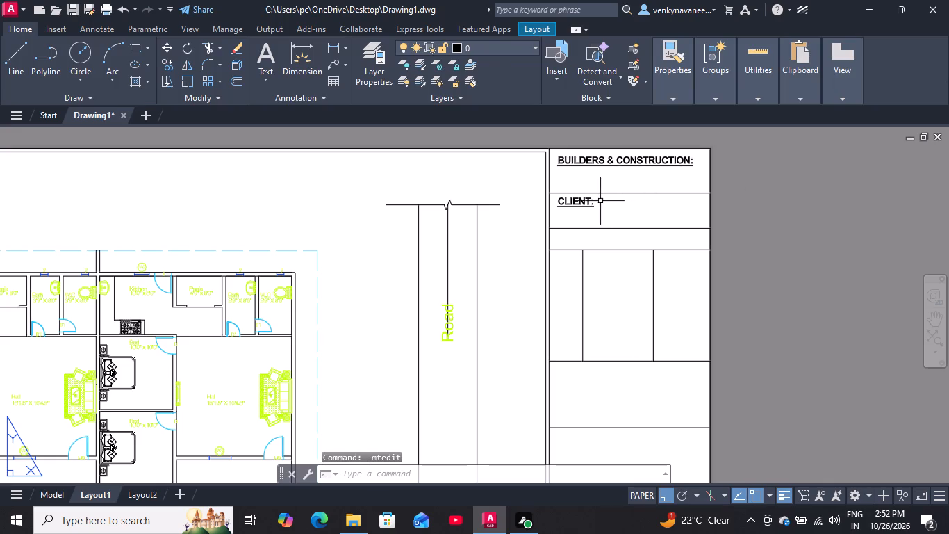
Copy the CLIENT: heading straight down about 2'-10" into the narrow third title block cell.
left_click(591, 204)
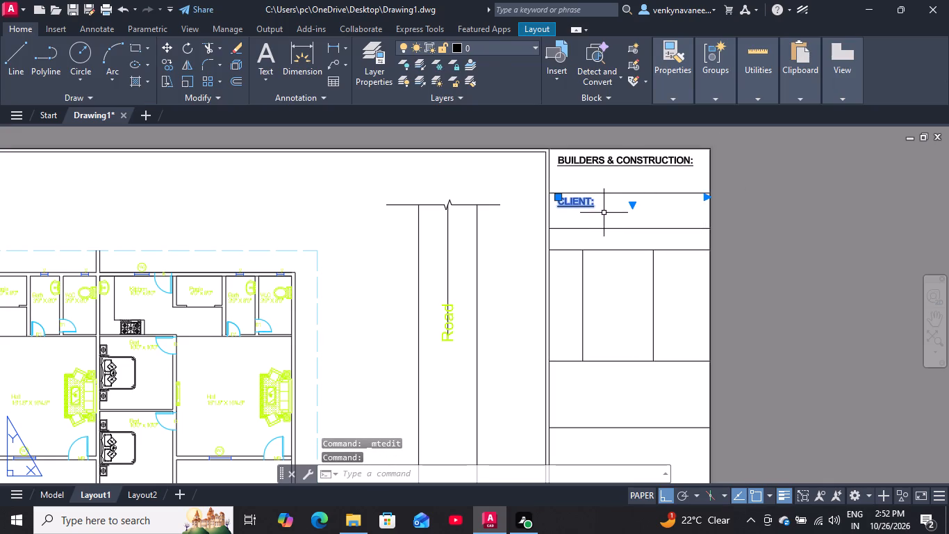
key("c")
key("o")
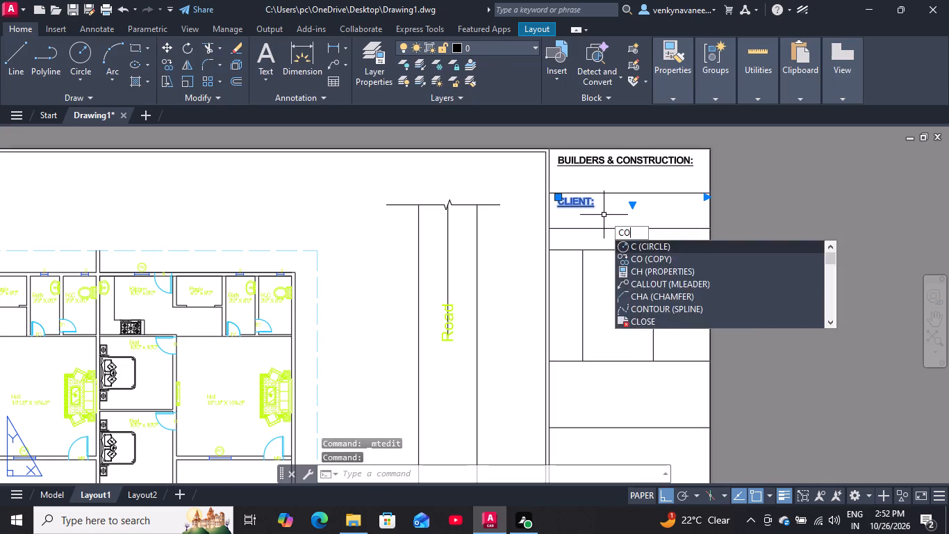
key("Return")
left_click(562, 211)
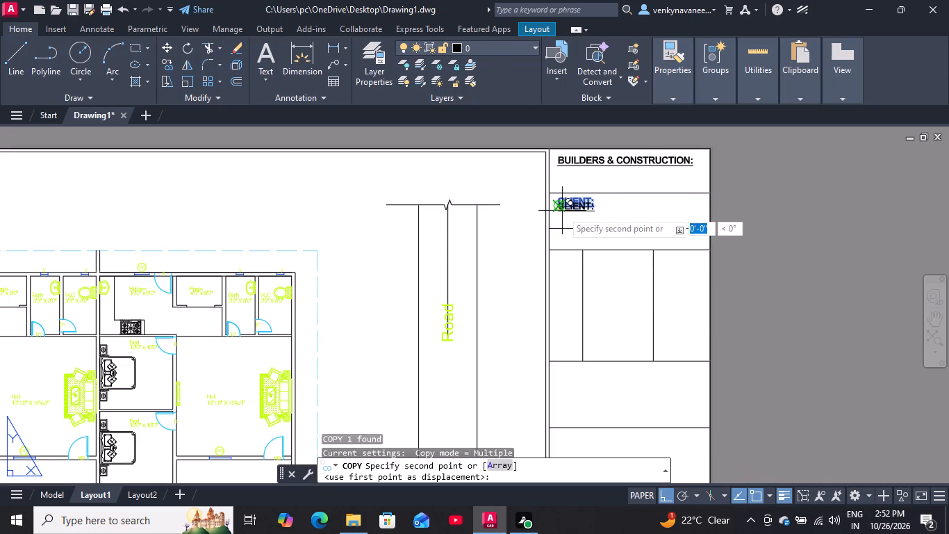
scroll(573, 241, "up", 2)
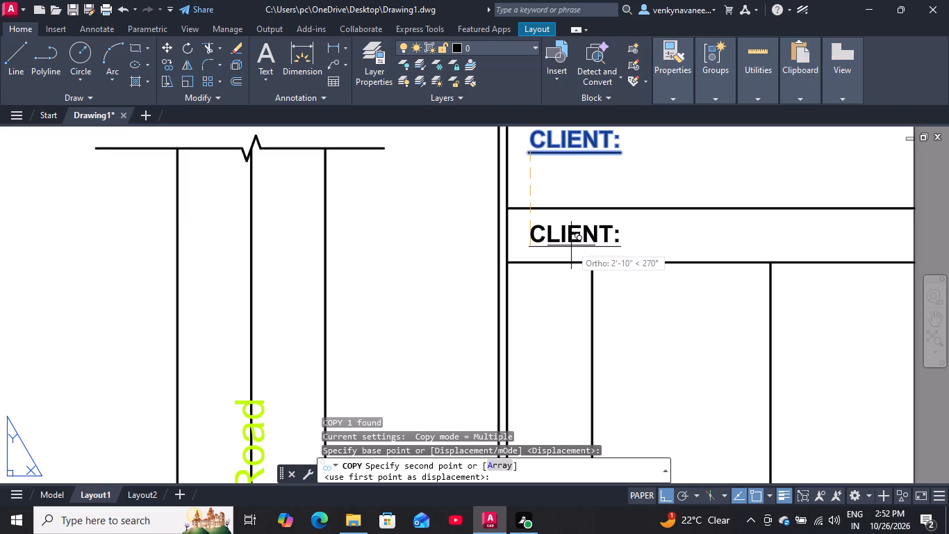
left_click(572, 245)
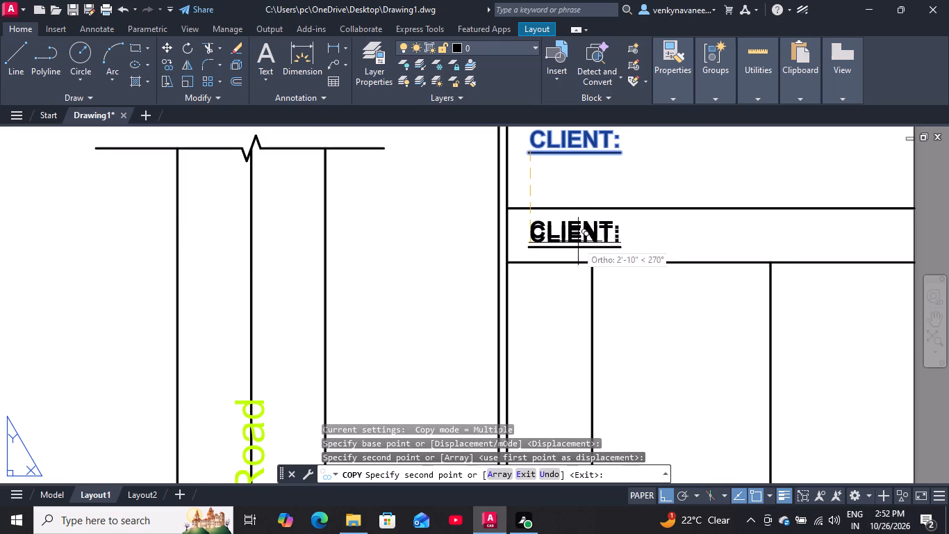
key("space")
Replace the copied heading's text in the third title block cell with JOINERIES DETAILS.
double_click(572, 236)
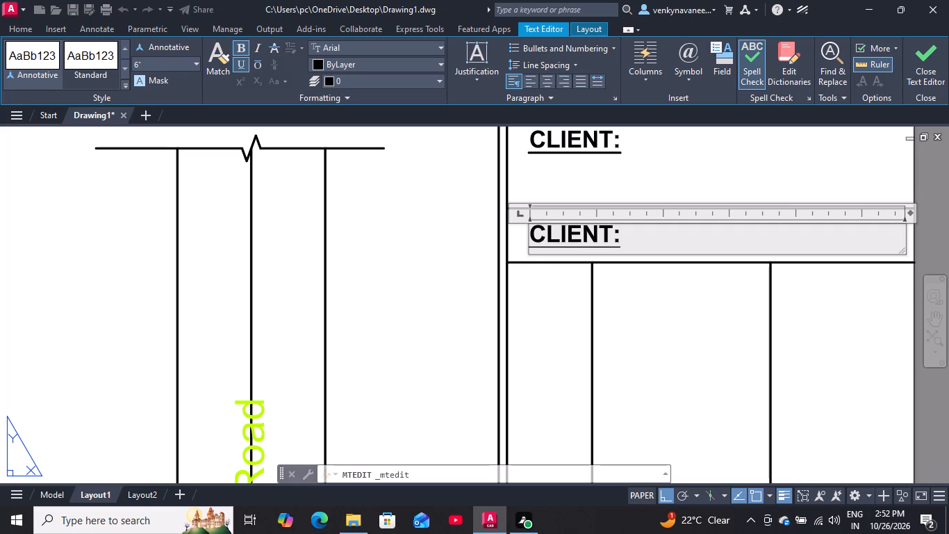
double_click(619, 238)
key("BackSpace")
key("BackSpace")
key("BackSpace")
key("BackSpace")
key("BackSpace")
key("BackSpace")
key("BackSpace")
key("BackSpace")
key("BackSpace")
key("BackSpace")
key("BackSpace")
key("BackSpace")
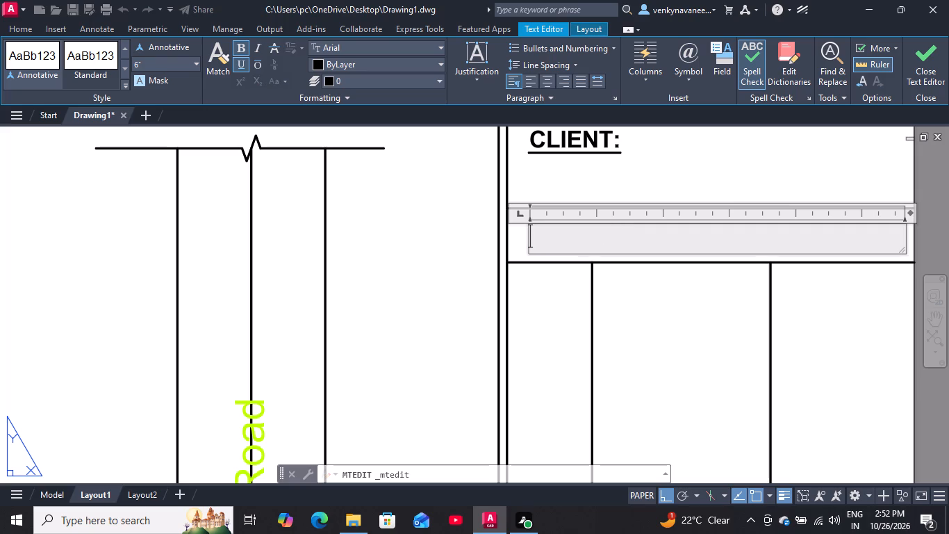
type("JOINER")
key("space")
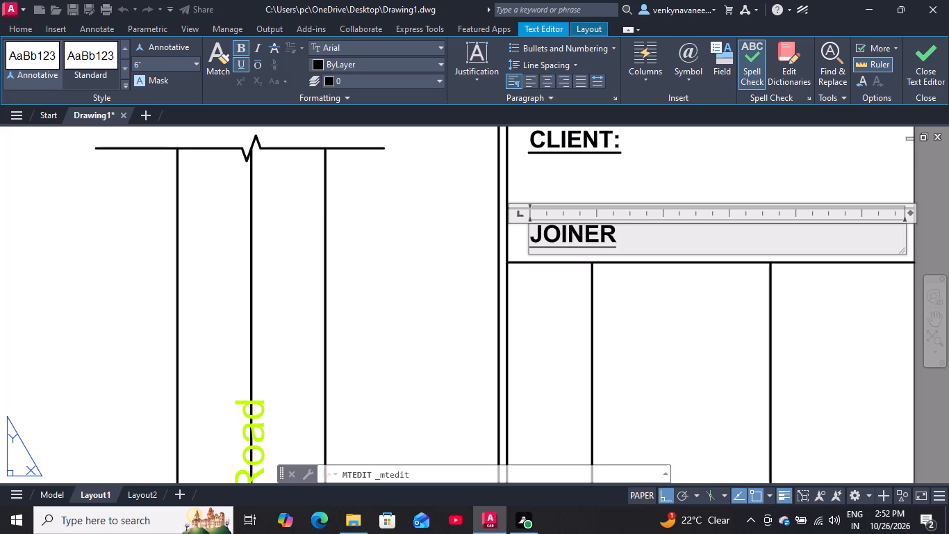
key("BackSpace")
type("IES")
key("space")
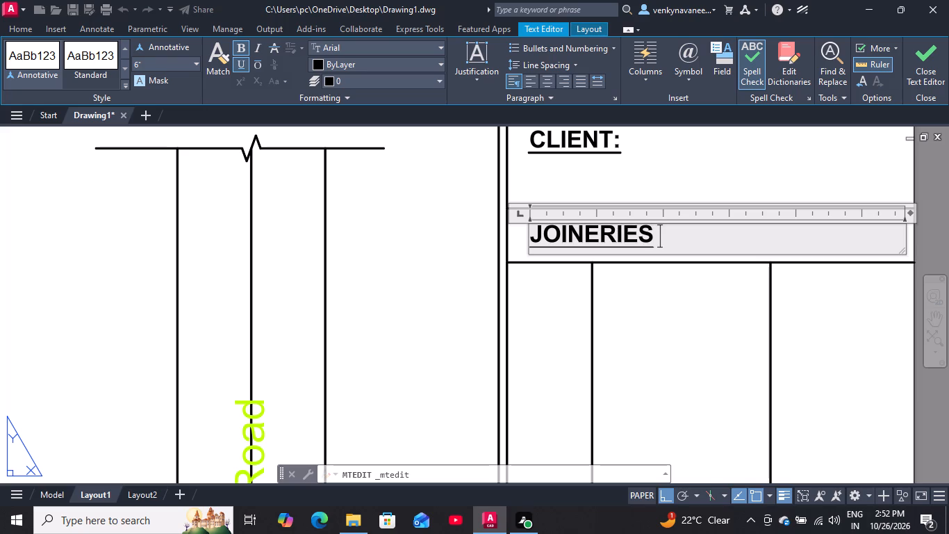
type("DETSI")
type("\\\\")
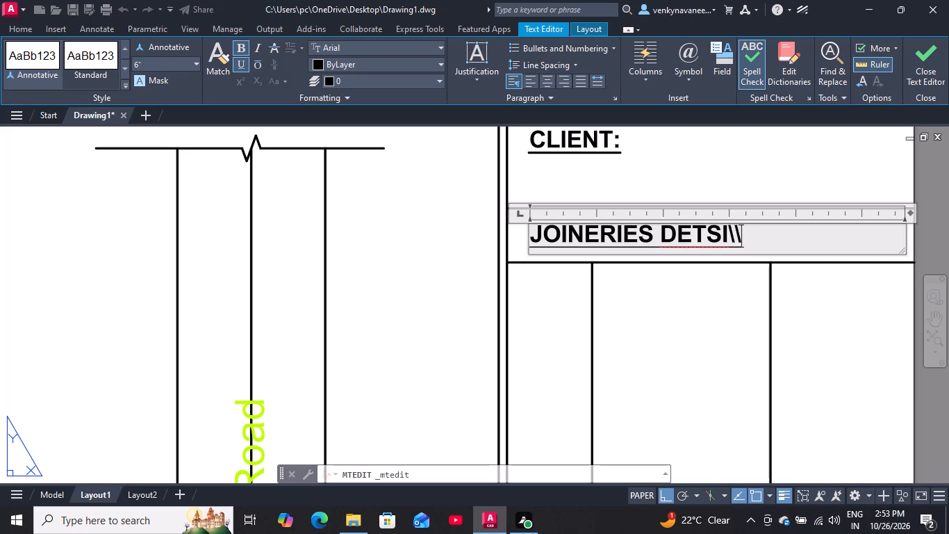
key("BackSpace")
key("BackSpace")
key("BackSpace")
key("BackSpace")
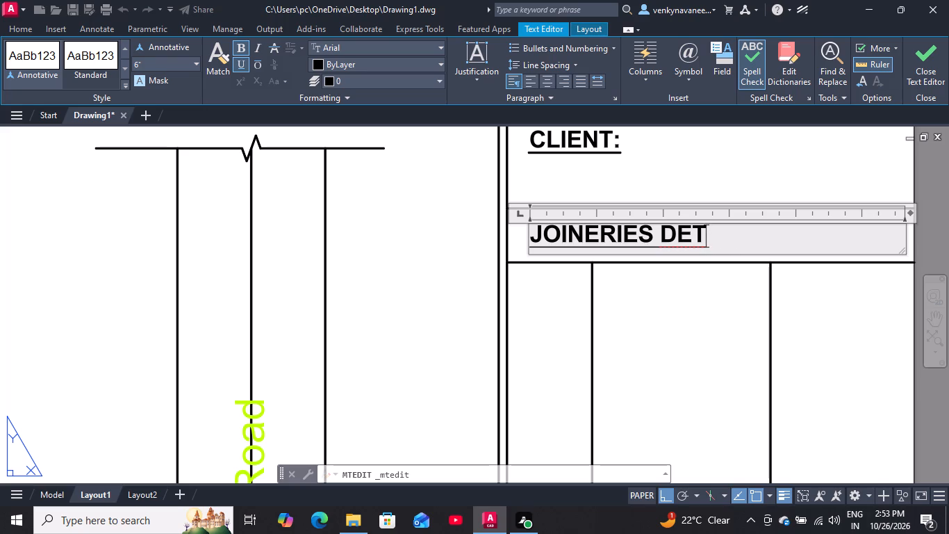
key("a")
type("ILS")
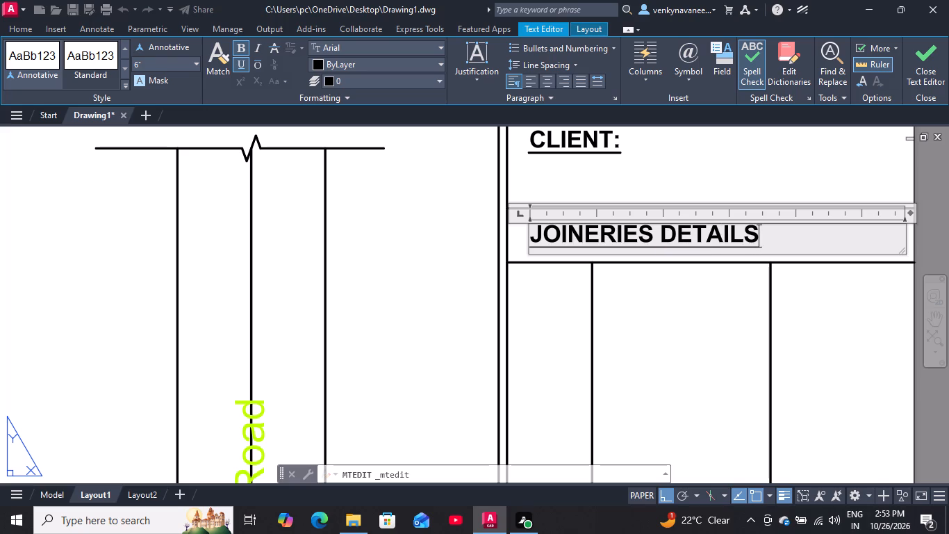
left_click(728, 293)
Move the JOINERIES DETAILS heading horizontally so it sits roughly centred in its title block cell.
left_click(639, 239)
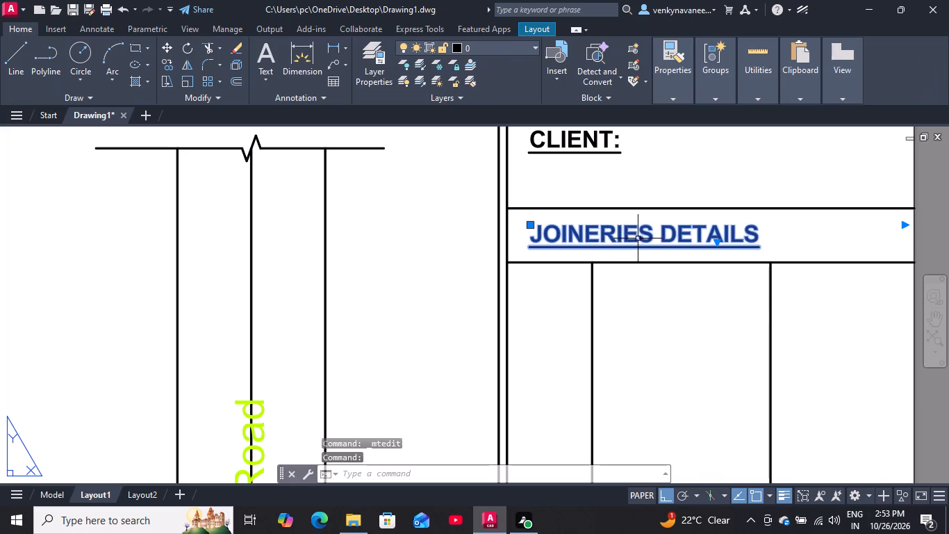
left_click(530, 224)
scroll(579, 224, "up", 2)
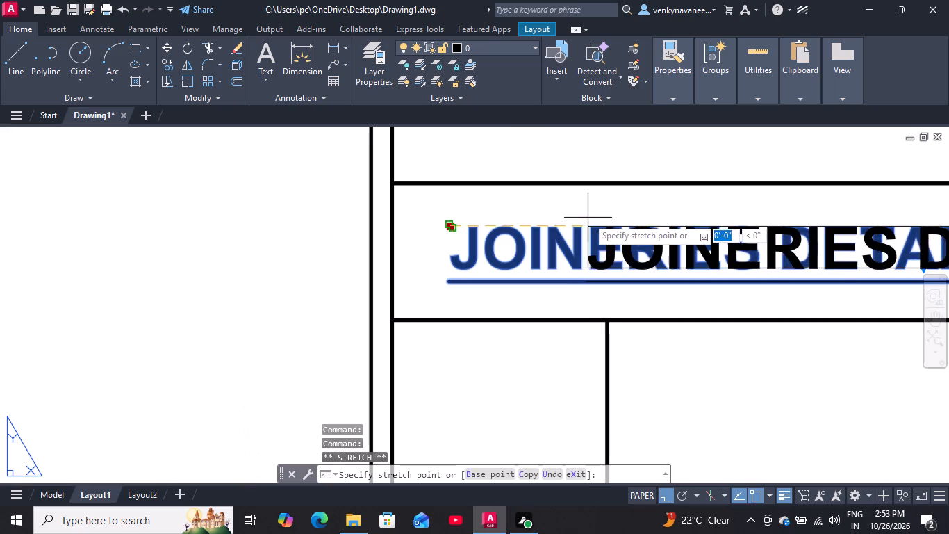
left_click(584, 219)
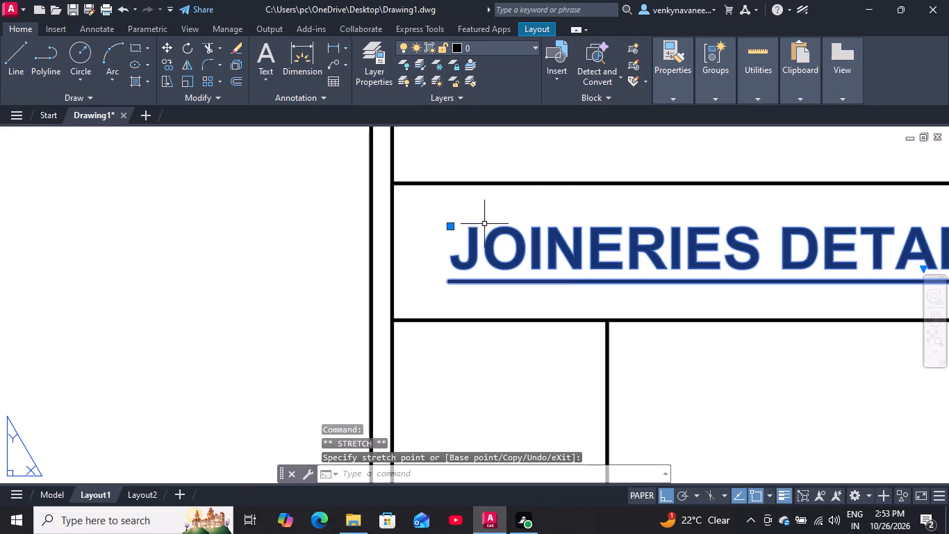
left_click_drag(451, 228, 457, 228)
left_click(587, 219)
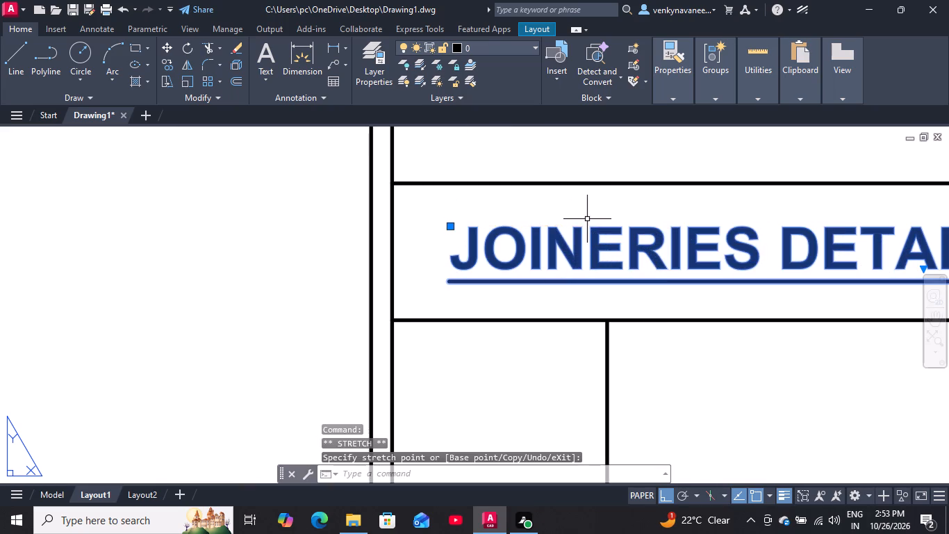
left_click_drag(447, 222, 460, 220)
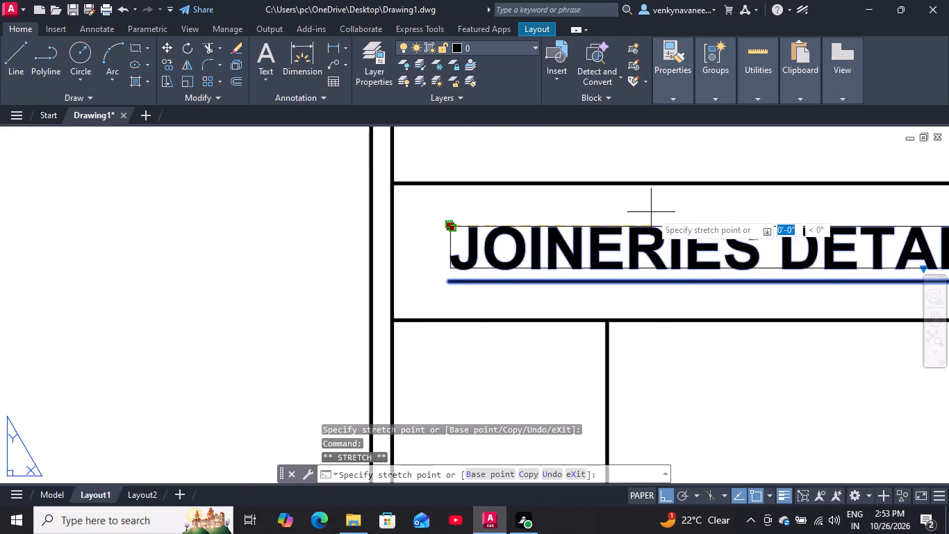
left_click(675, 202)
scroll(616, 225, "down", 3)
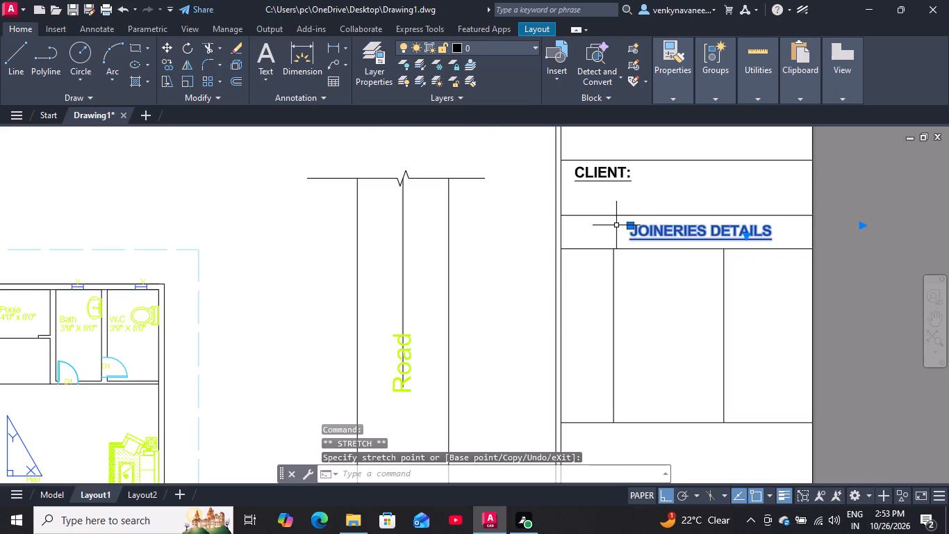
left_click(632, 224)
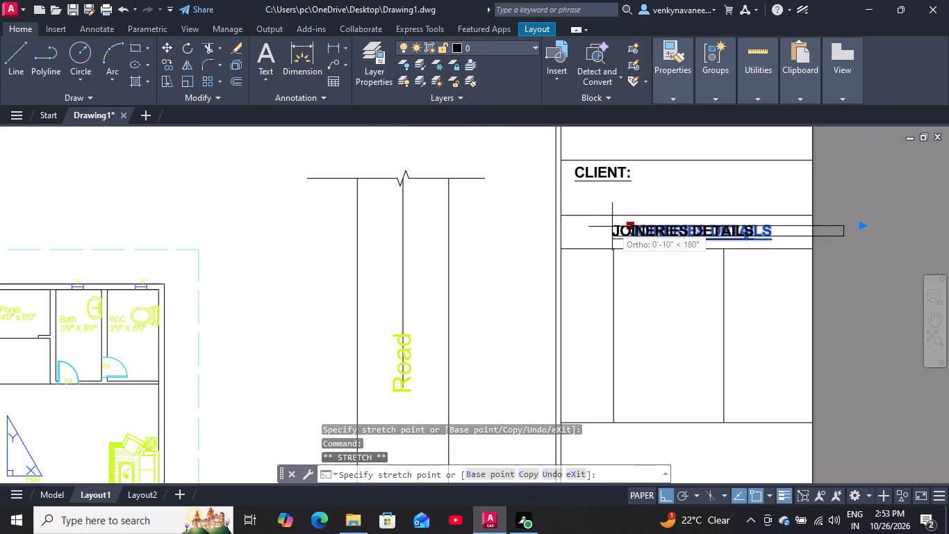
left_click(612, 227)
key("Escape")
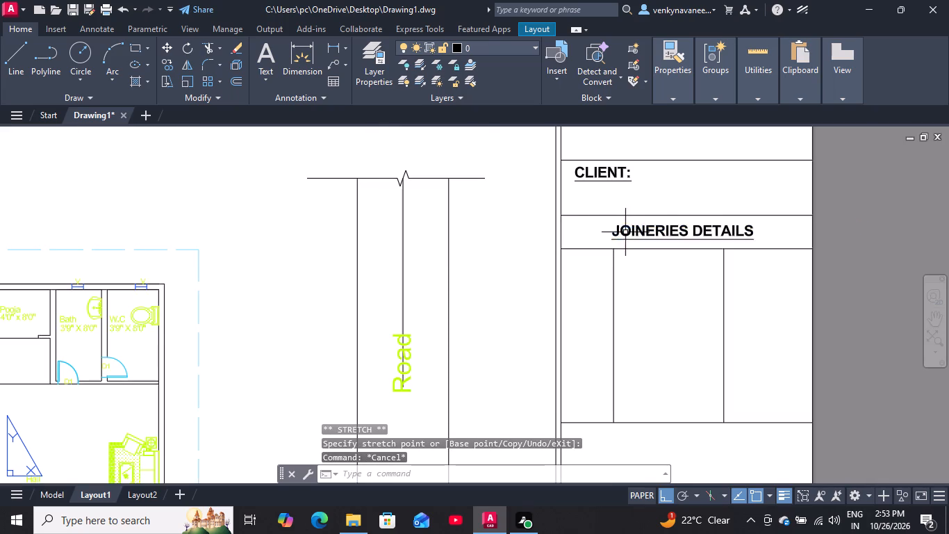
Copy the CLIENT: heading straight down about 13' into the cell beneath the three-column table.
scroll(620, 184, "down", 1)
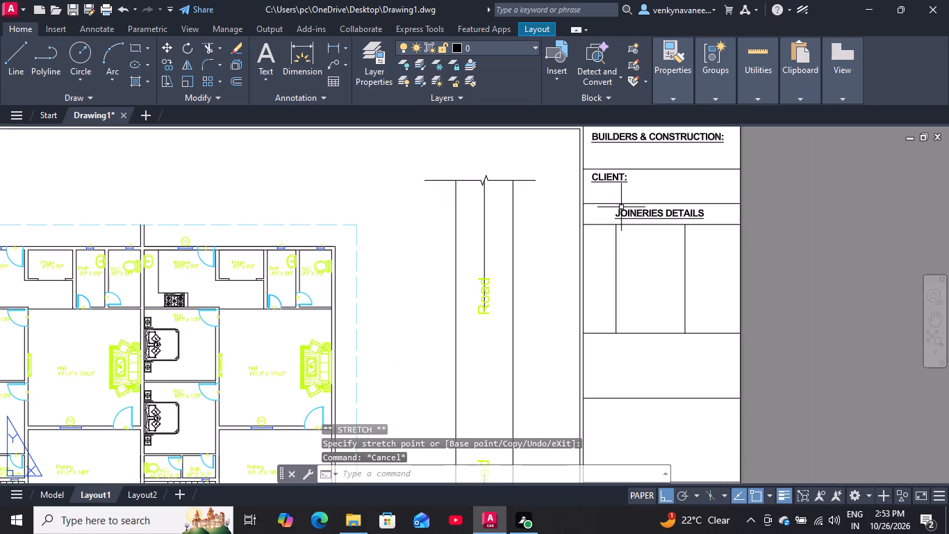
scroll(629, 213, "down", 1)
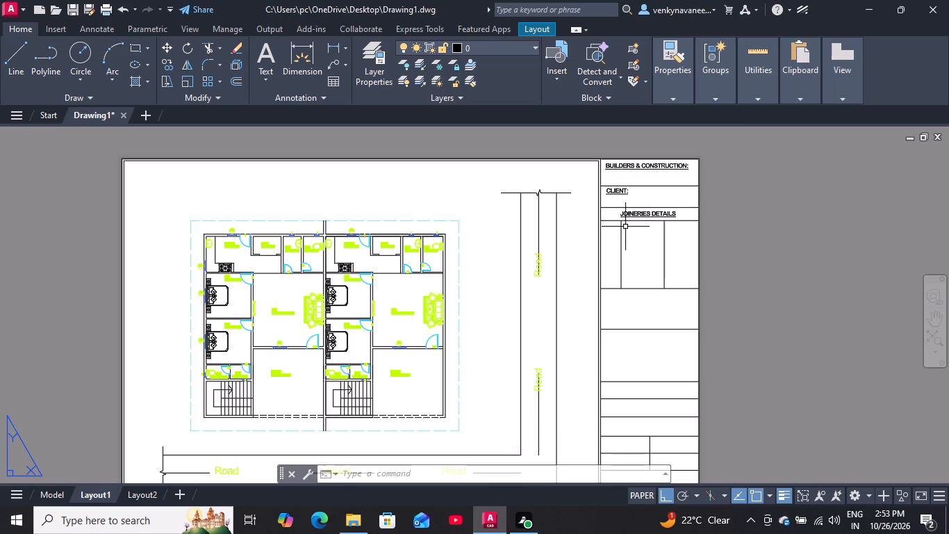
scroll(623, 209, "up", 1)
left_click(613, 179)
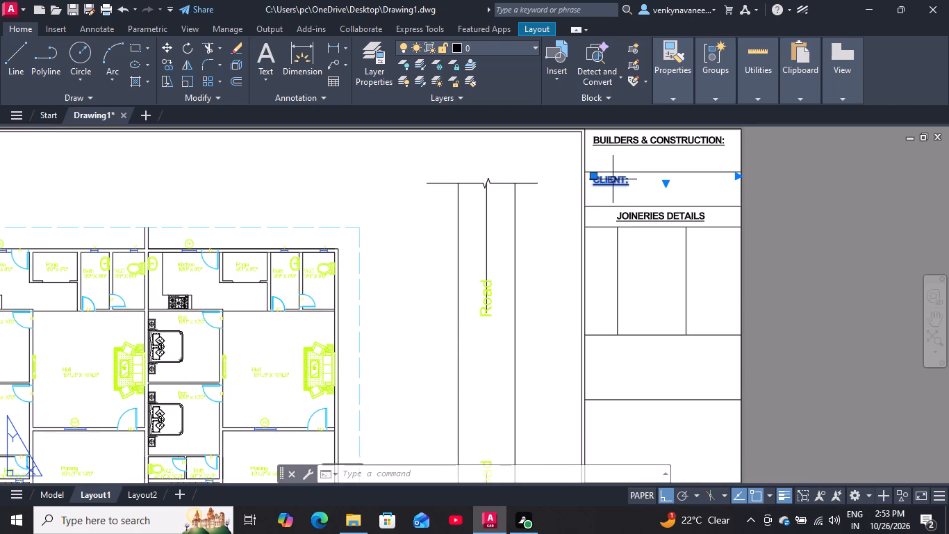
type("CO")
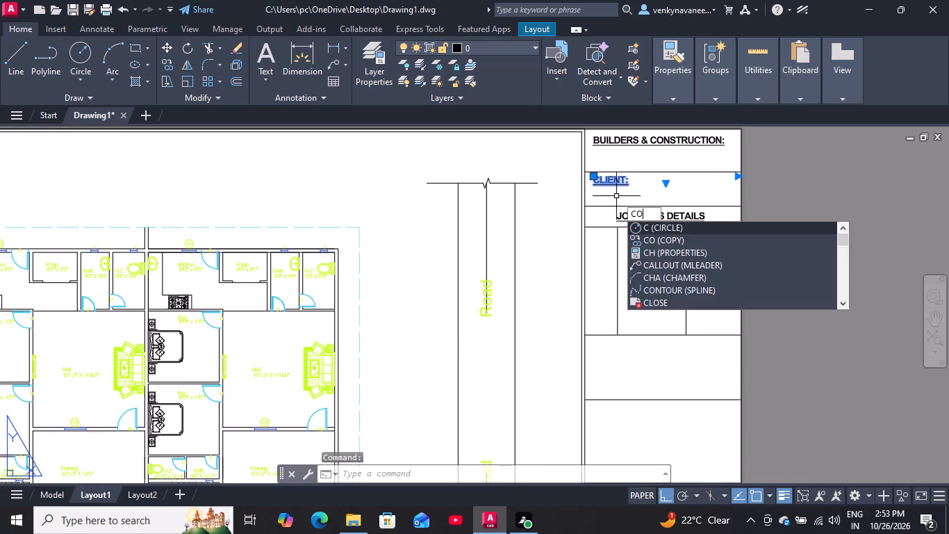
key("Return")
left_click(591, 184)
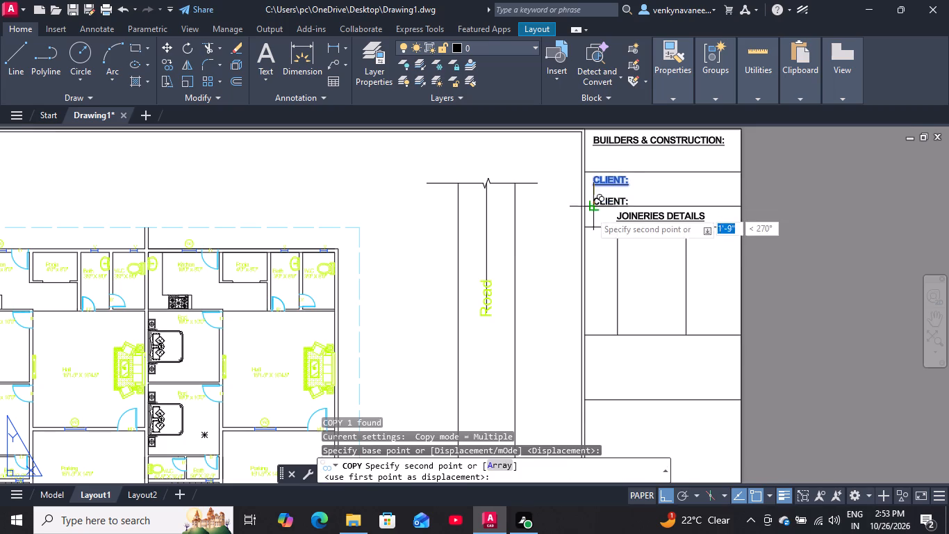
scroll(591, 353, "up", 3)
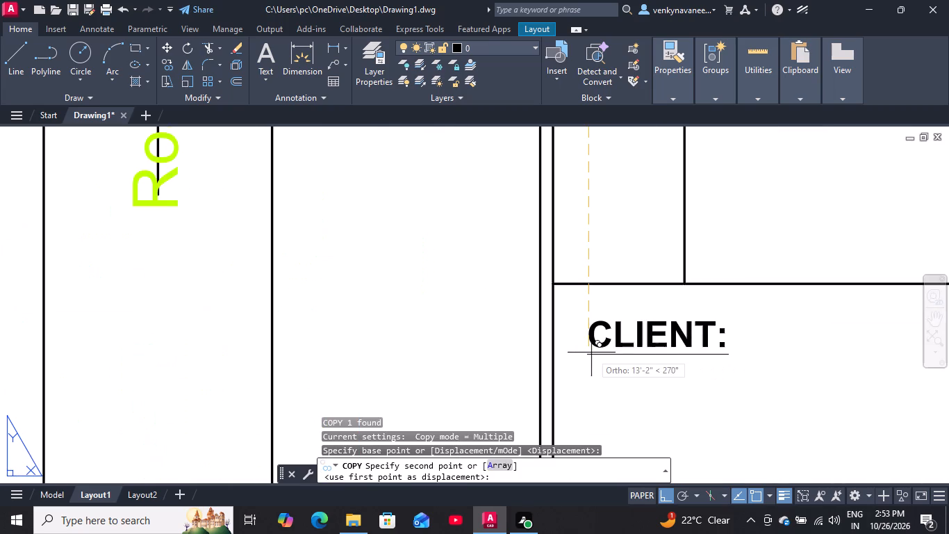
left_click(587, 346)
key("space")
Replace the copied CLIENT: heading's text in the cell beneath the three-column table with AREA:.
double_click(616, 327)
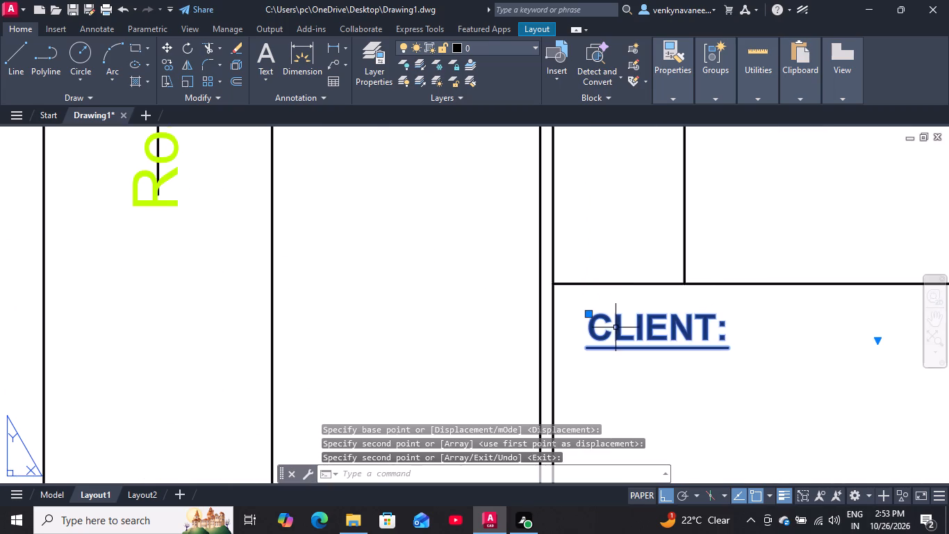
double_click(711, 337)
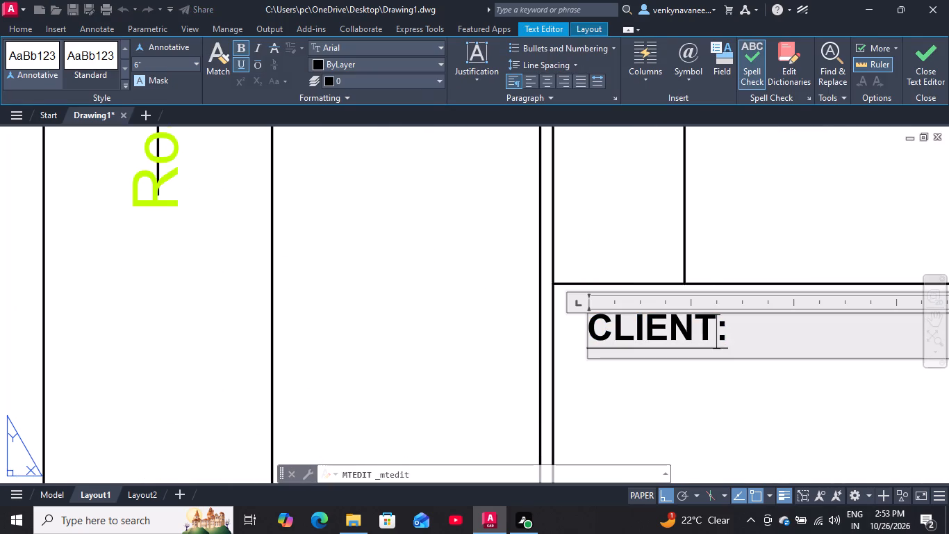
left_click(711, 337)
left_click_drag(711, 337, 647, 344)
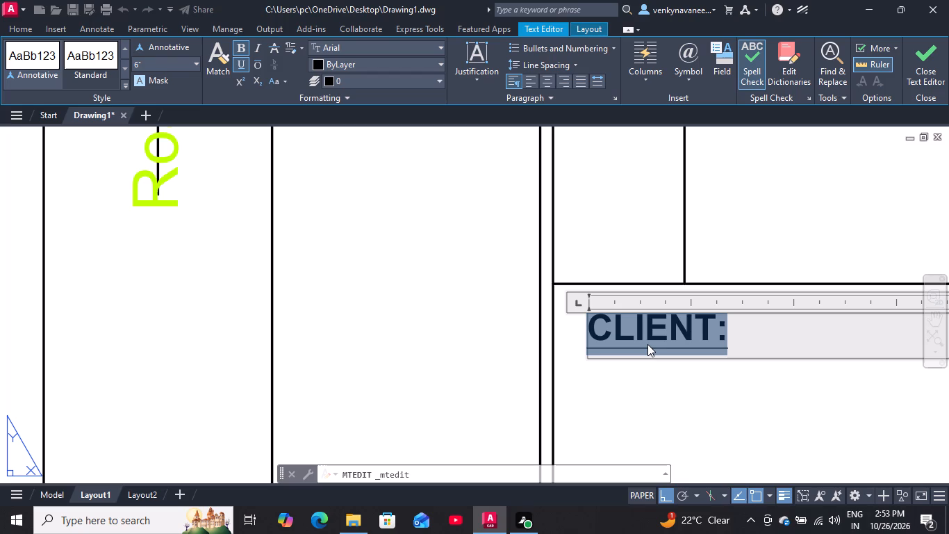
left_click(743, 337)
left_click(715, 337)
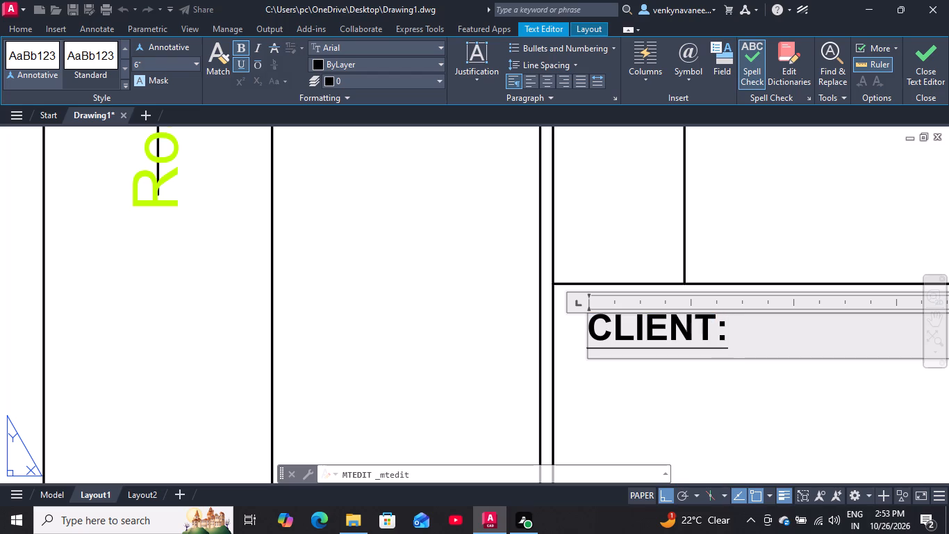
key("BackSpace")
key("BackSpace")
key("BackSpace")
key("BackSpace")
key("BackSpace")
key("BackSpace")
key("BackSpace")
key("BackSpace")
key("BackSpace")
key("BackSpace")
key("BackSpace")
key("BackSpace")
key("BackSpace")
key("BackSpace")
key("BackSpace")
key("BackSpace")
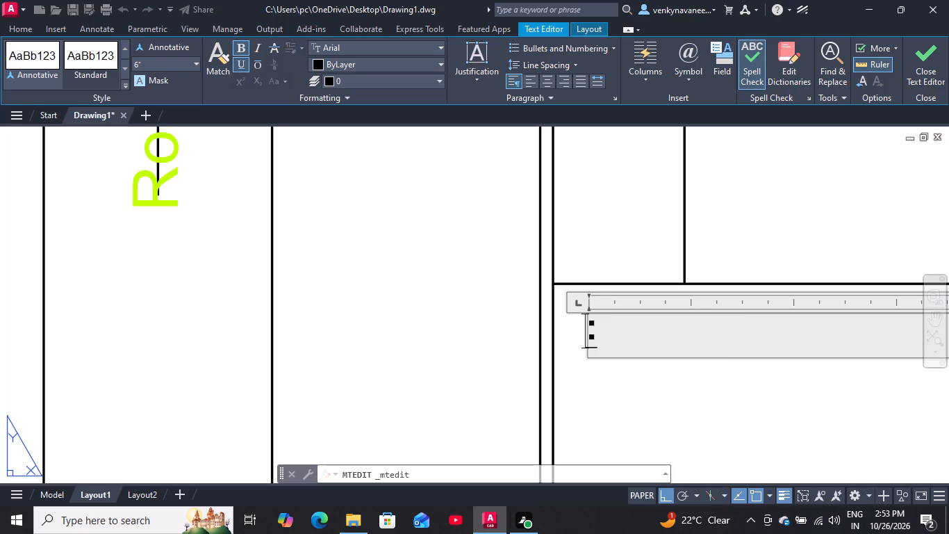
type("AREA")
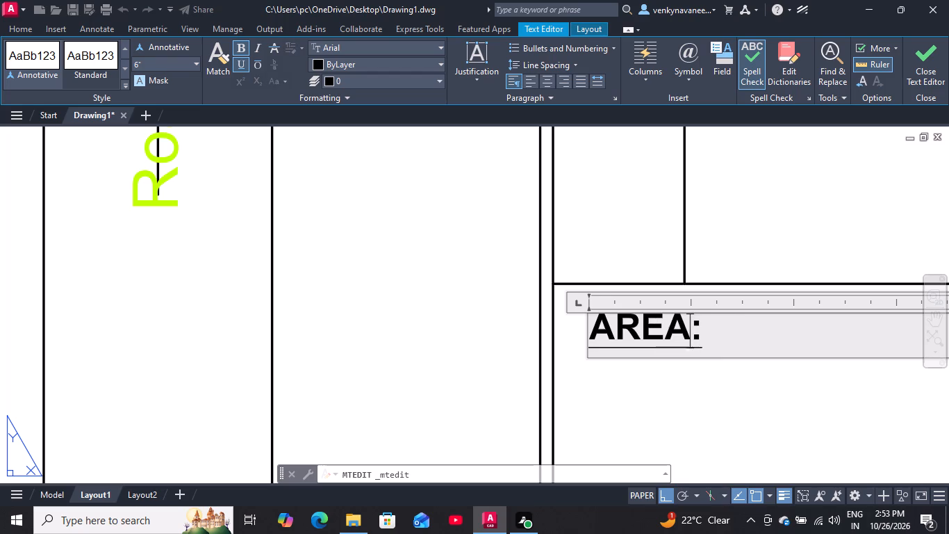
left_click(677, 410)
Copy the AREA: heading straight down into the first two narrow rows below the empty tall cell, the first about 11'-5" down.
scroll(649, 283, "down", 2)
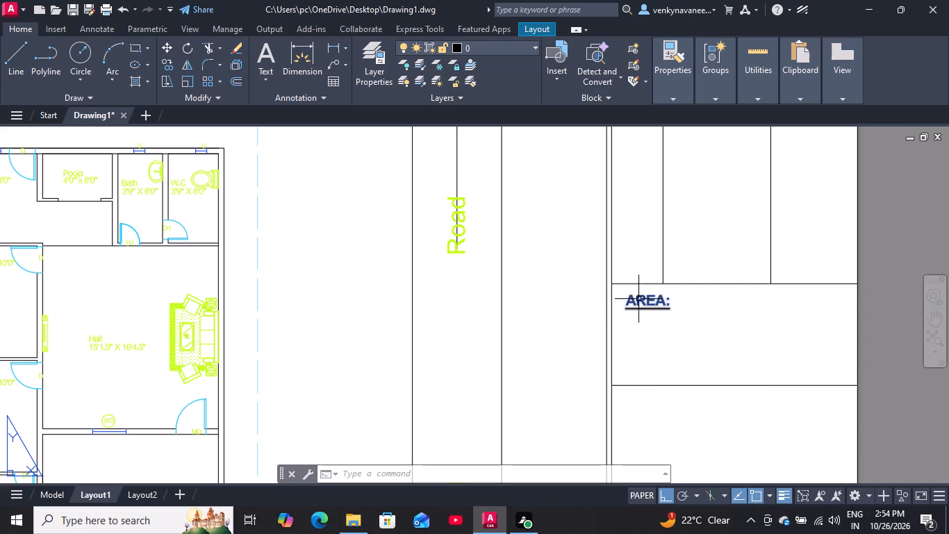
left_click(638, 299)
type("CO")
key("Return")
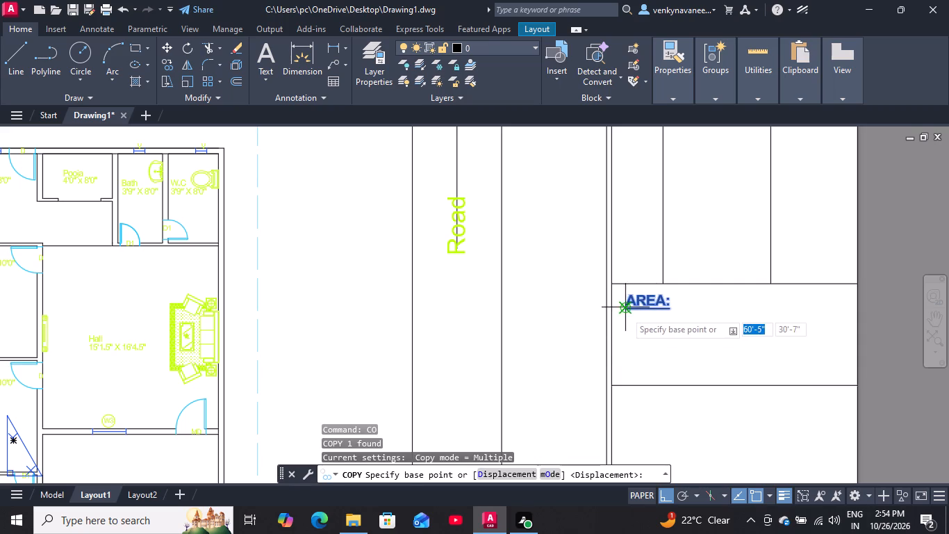
left_click_drag(625, 311, 625, 322)
scroll(625, 348, "down", 2)
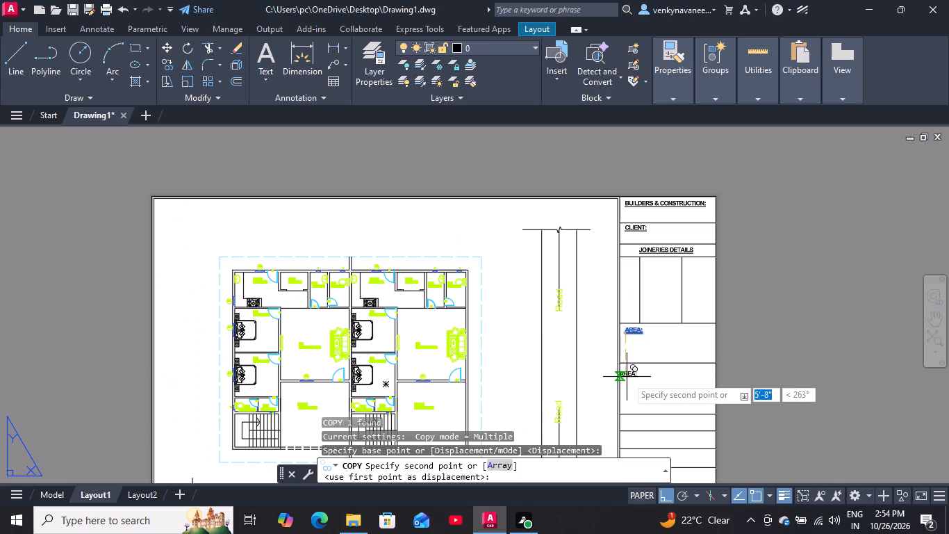
scroll(640, 364, "down", 1)
scroll(645, 417, "up", 3)
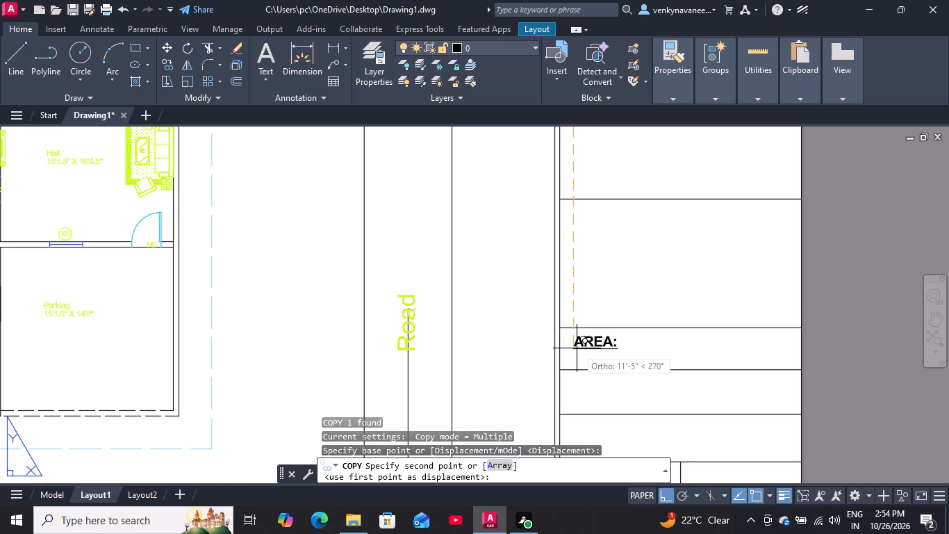
left_click(577, 348)
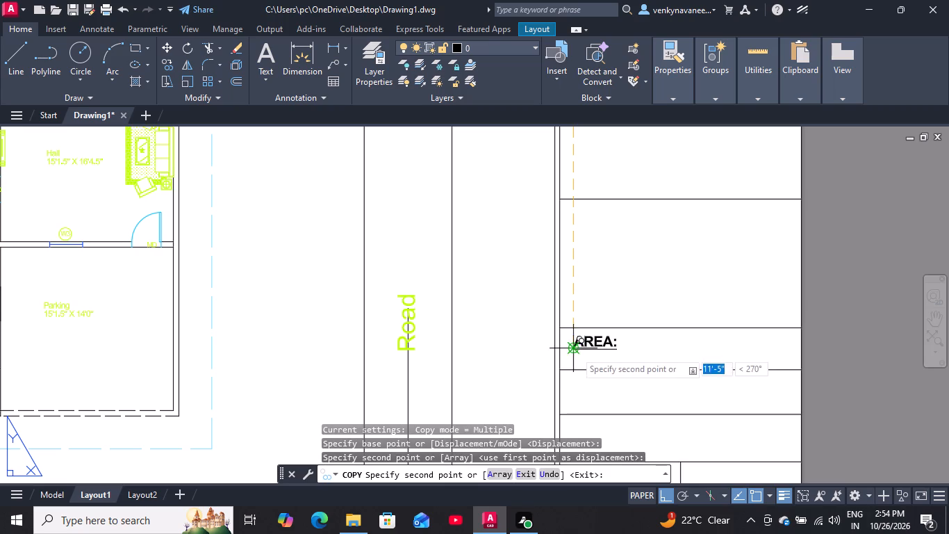
left_click(577, 390)
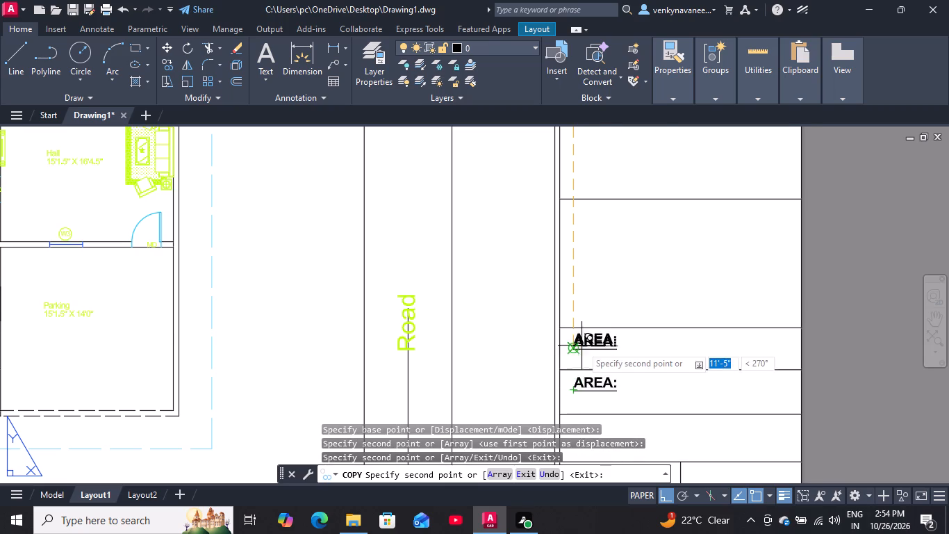
Continue copying the AREA: heading straight down into the third narrow row and the first cells of the two split rows.
scroll(581, 344, "down", 2)
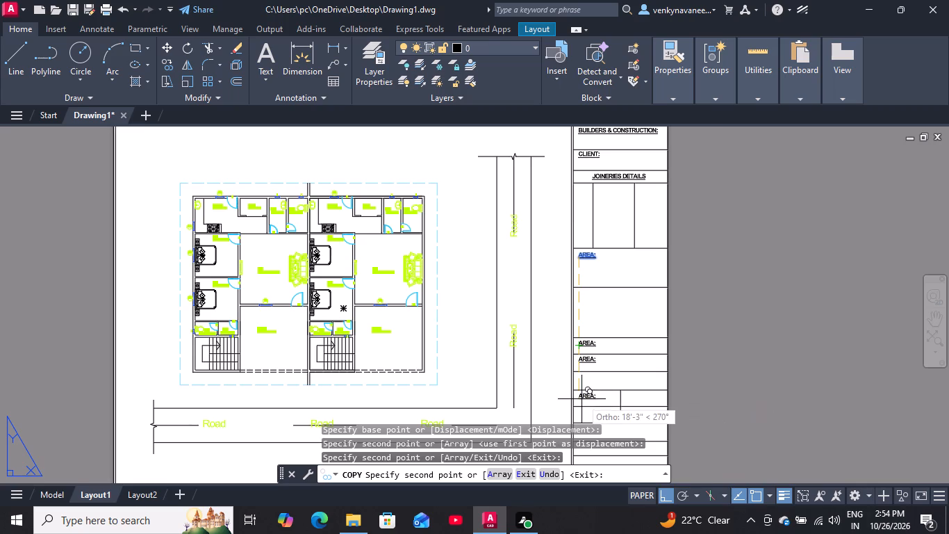
scroll(581, 399, "up", 3)
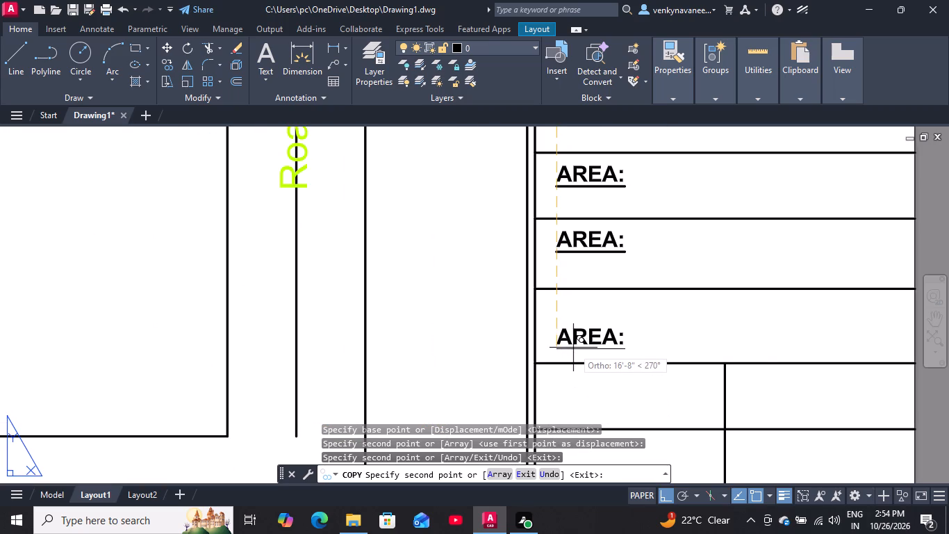
scroll(579, 327, "down", 3)
scroll(579, 327, "up", 2)
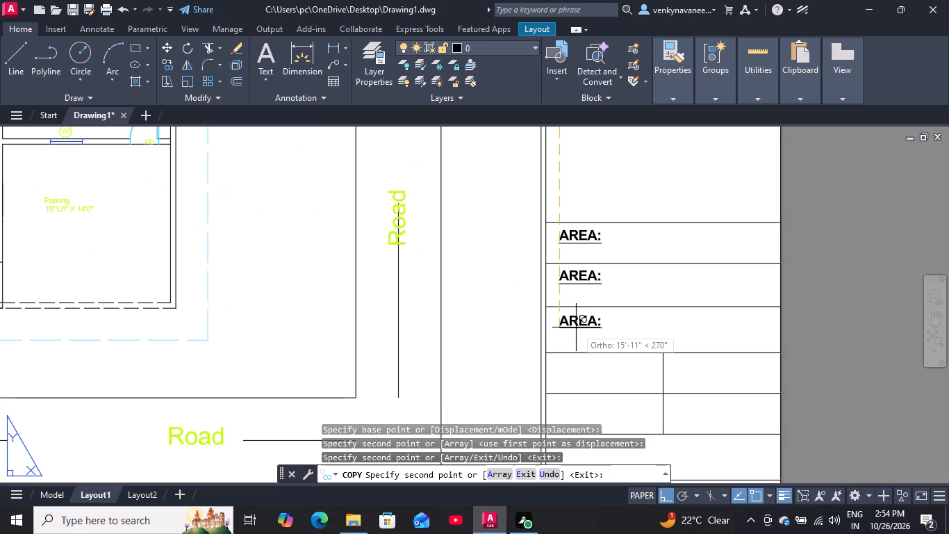
left_click(576, 327)
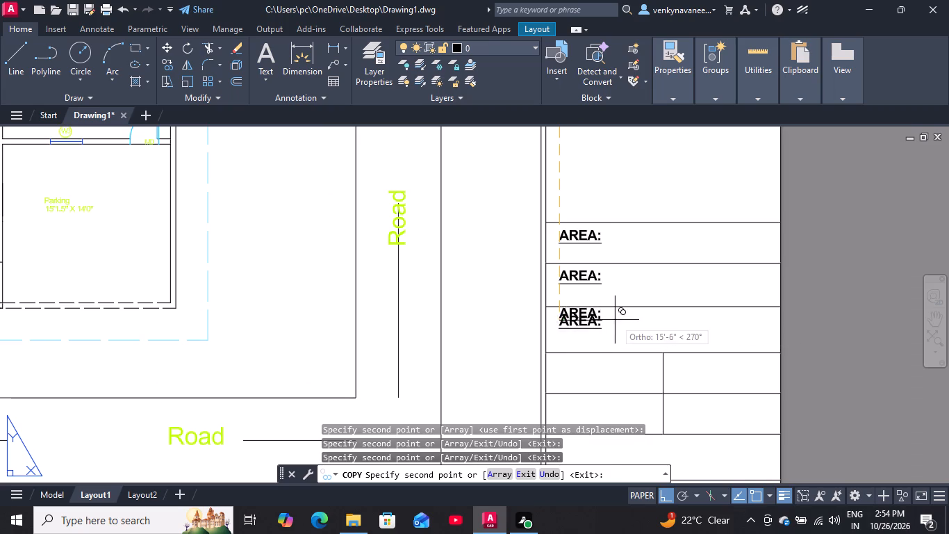
left_click(601, 374)
scroll(614, 307, "down", 2)
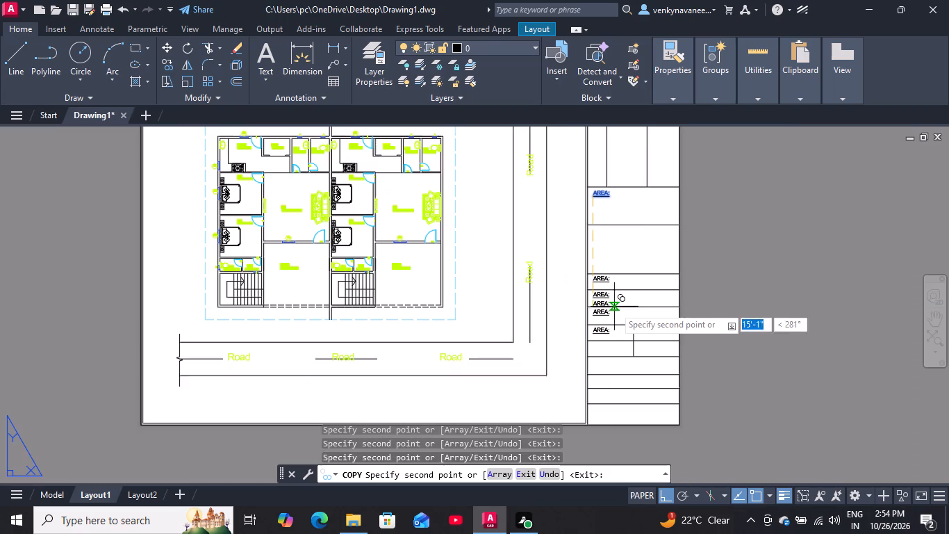
scroll(606, 361, "up", 2)
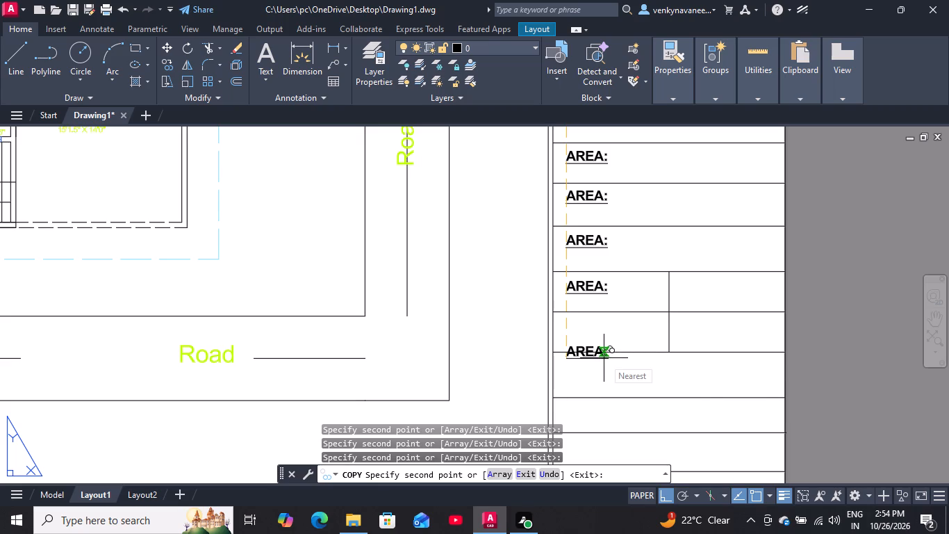
left_click(604, 341)
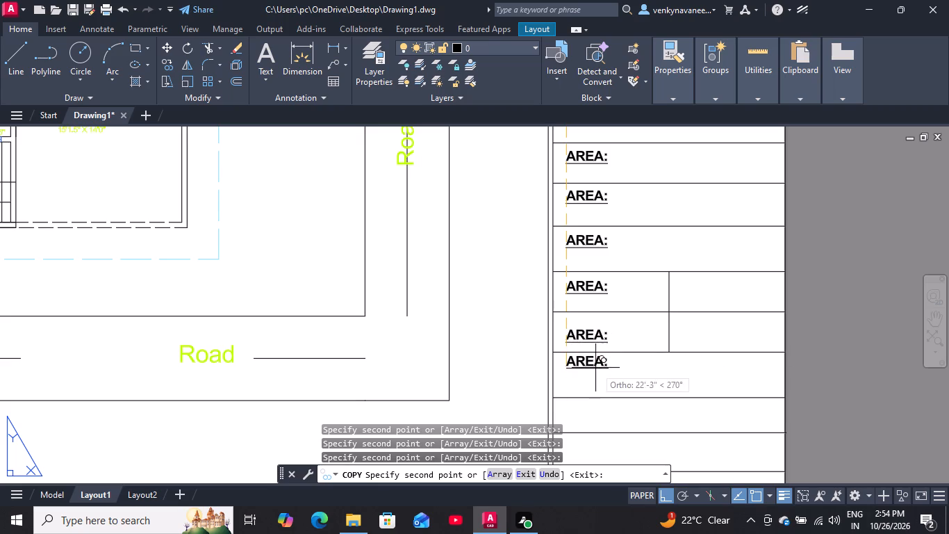
Place three more AREA: copies straight down in the rows below the split ones, ending about 27'-1" down and leaving the bottom row empty.
left_click(595, 373)
scroll(606, 312, "down", 2)
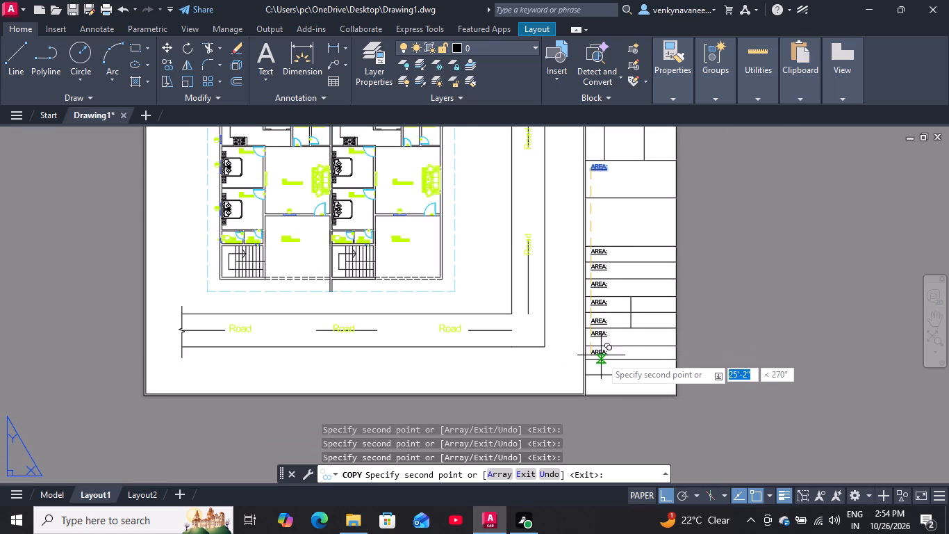
scroll(601, 357, "up", 1)
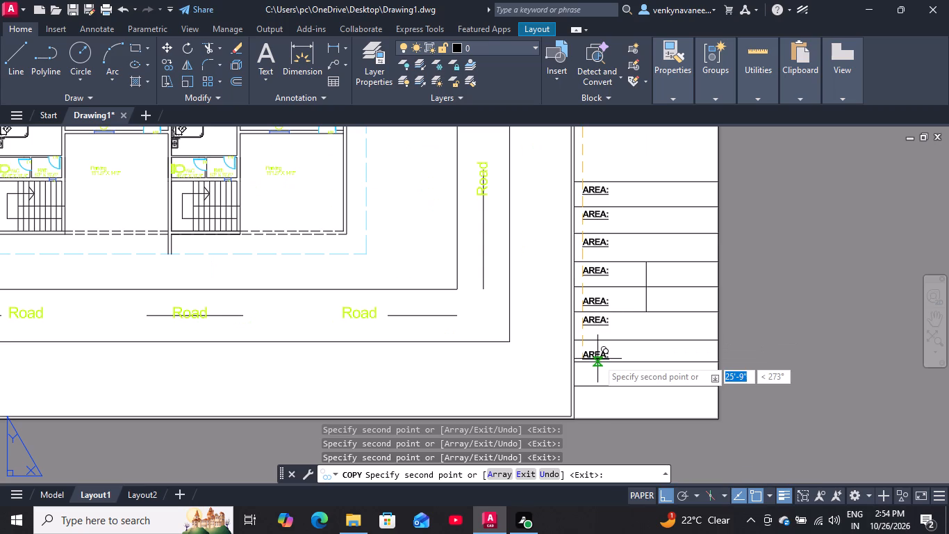
left_click(595, 354)
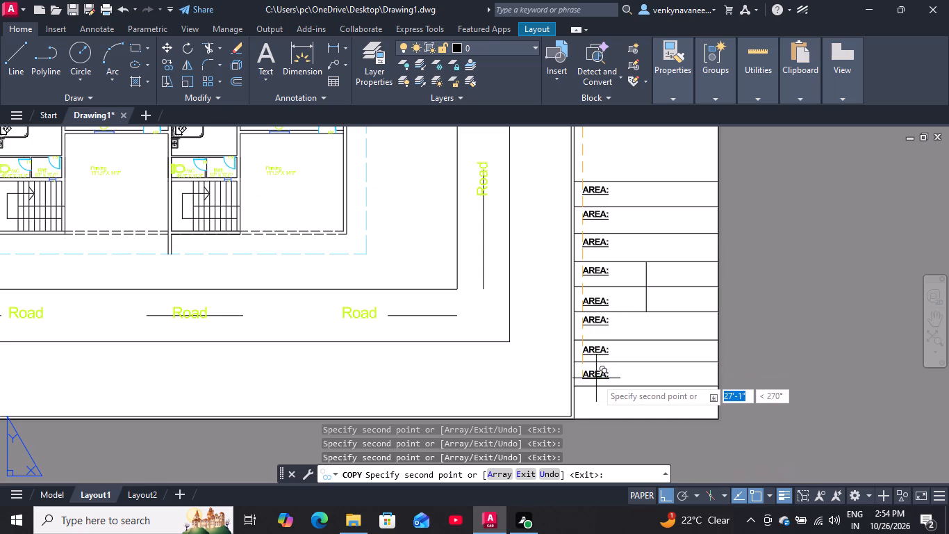
left_click(596, 378)
key("space")
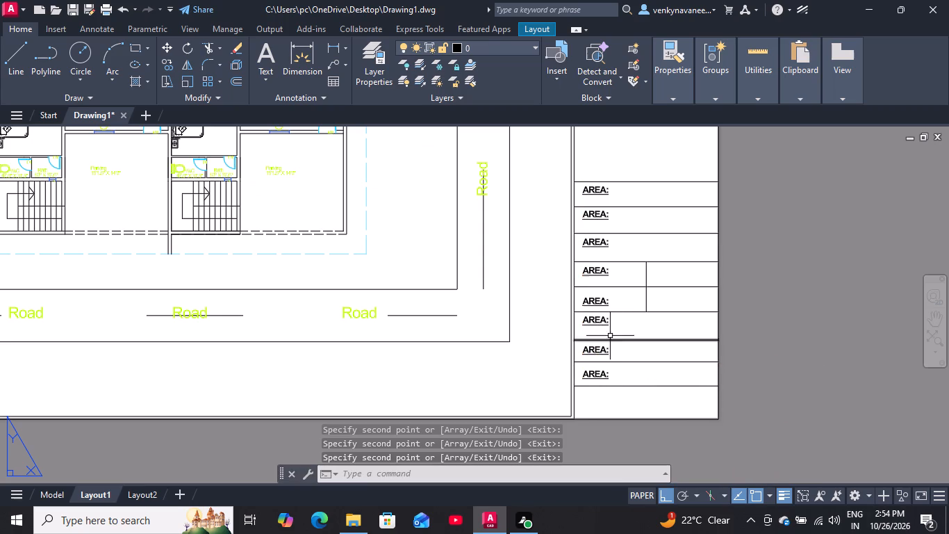
Move the vertical divider of the two split rows up about 2'-2" by its midpoint, to the row line above.
left_click(646, 284)
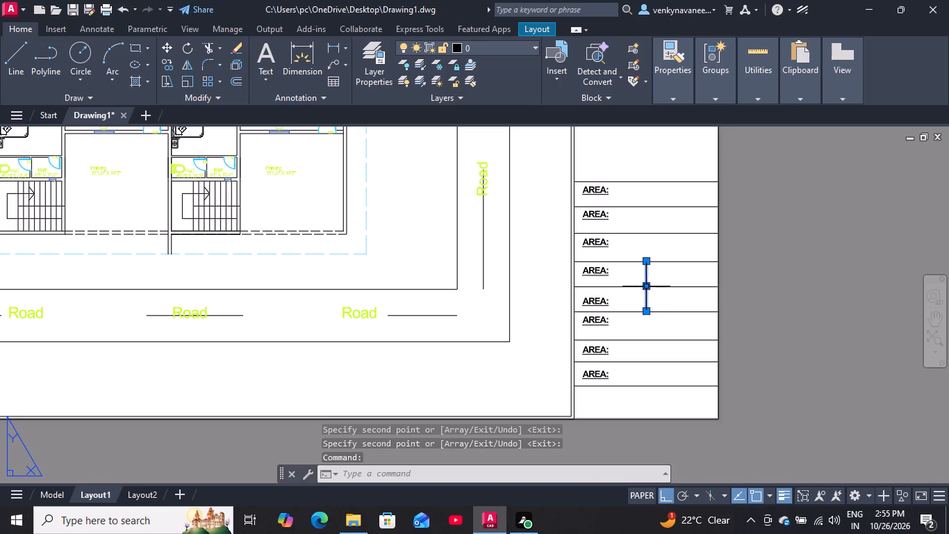
left_click(647, 286)
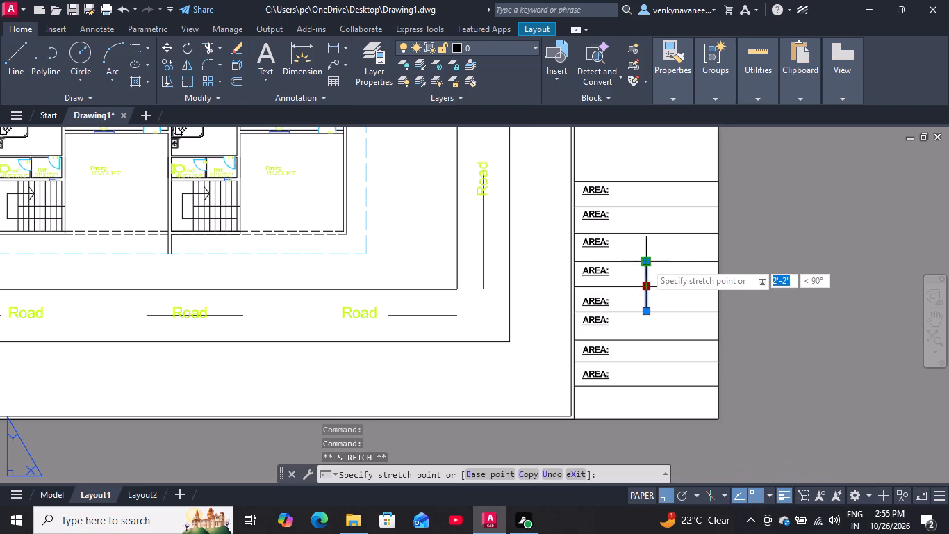
left_click(646, 263)
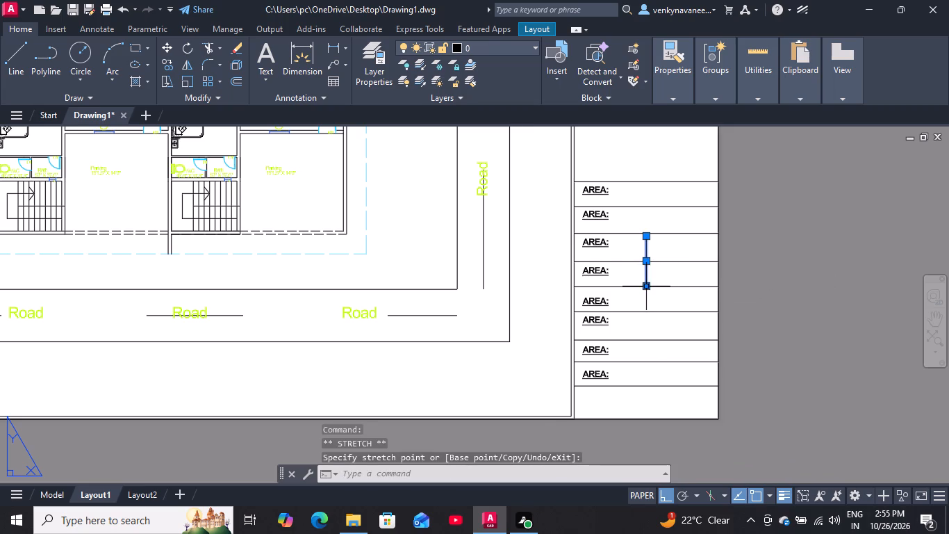
key("1")
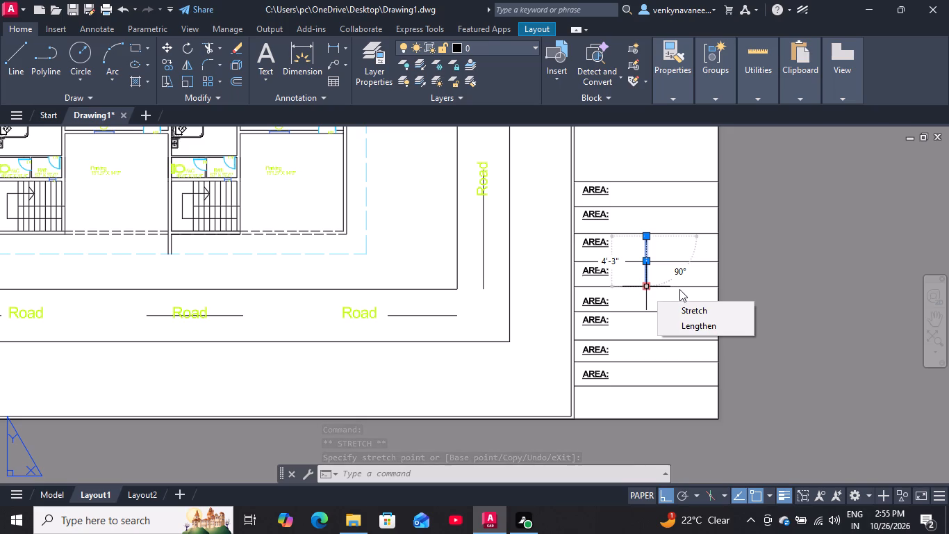
key("Escape")
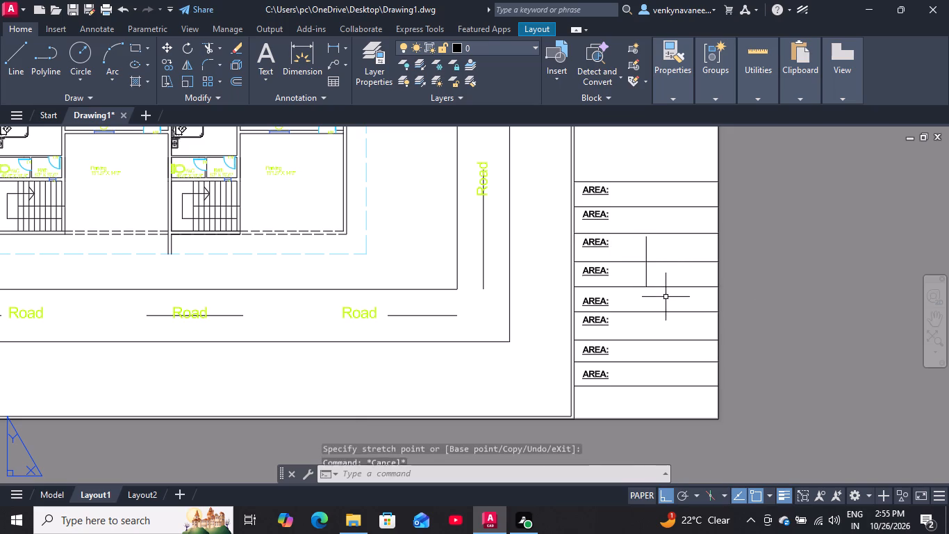
Stretch the moved divider's upper end to the row line above it and set its lower end on the row line below.
scroll(645, 248, "up", 2)
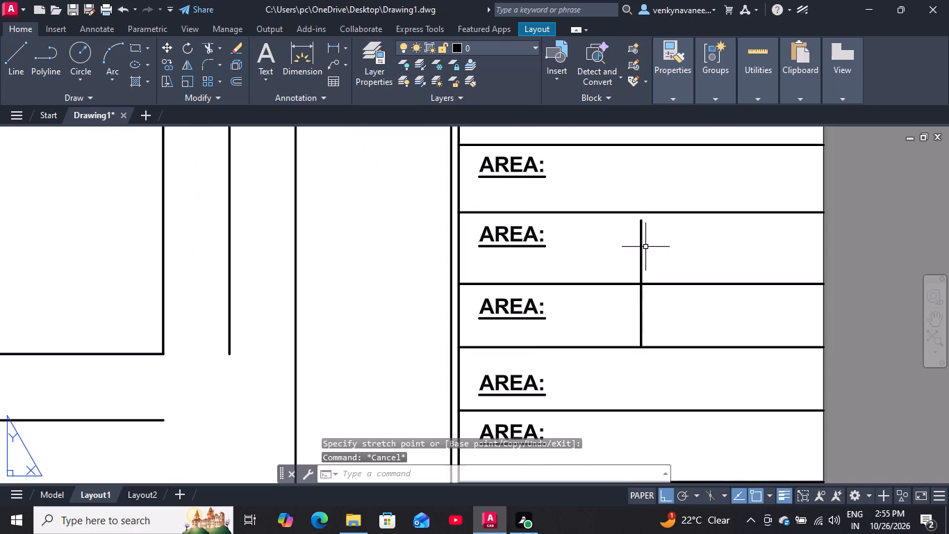
left_click(641, 247)
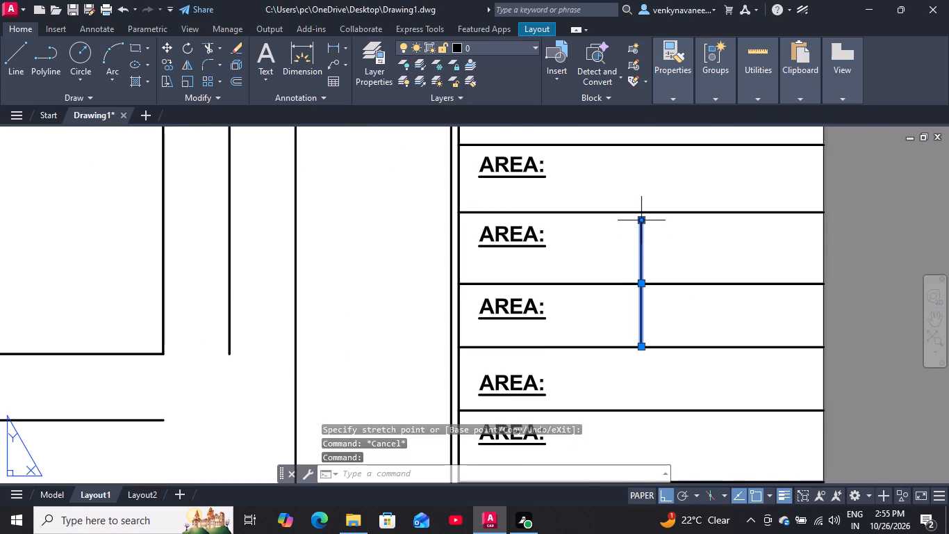
left_click(642, 222)
left_click(641, 214)
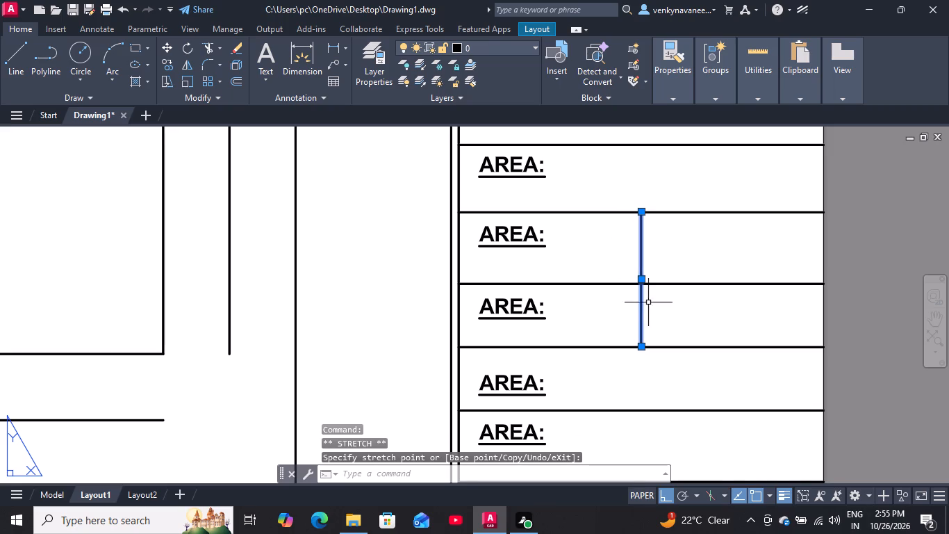
left_click(643, 345)
scroll(643, 357, "up", 4)
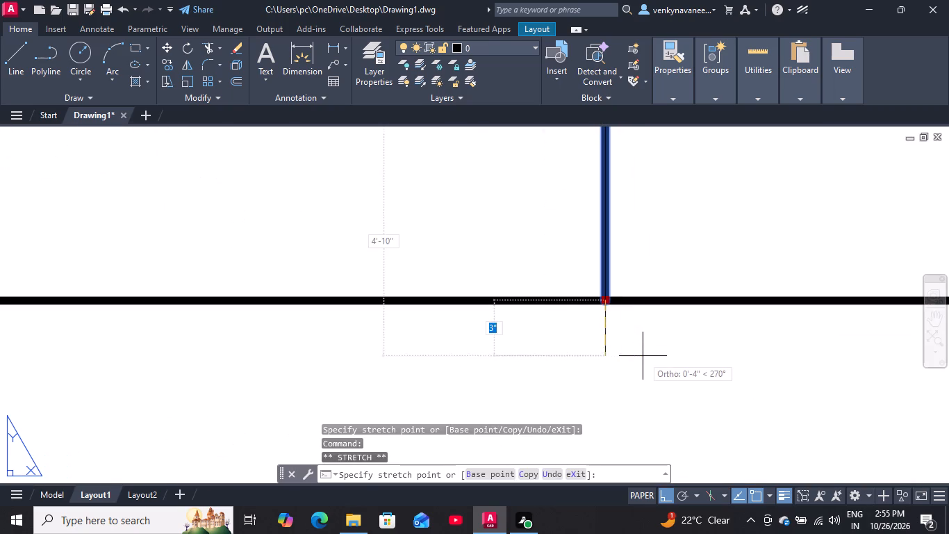
left_click(607, 301)
scroll(659, 265, "down", 4)
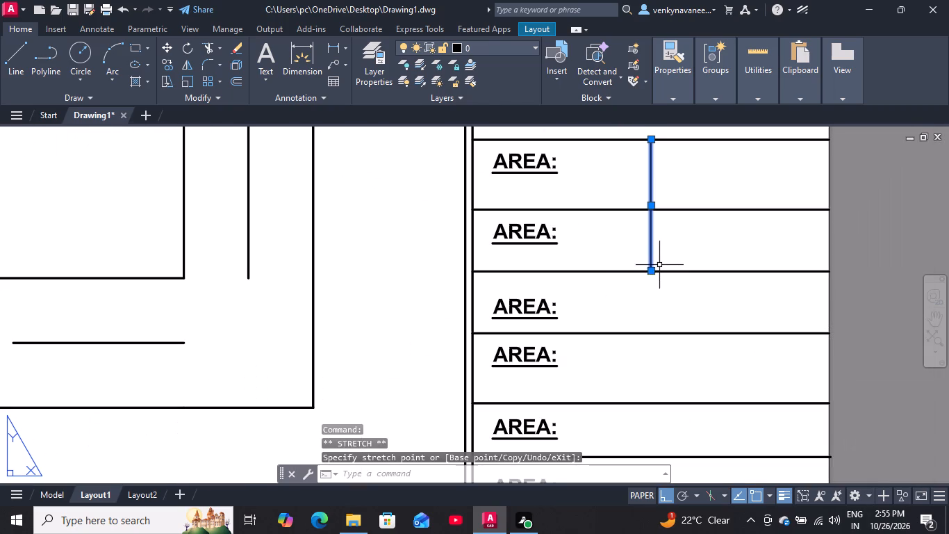
key("1")
key("Escape")
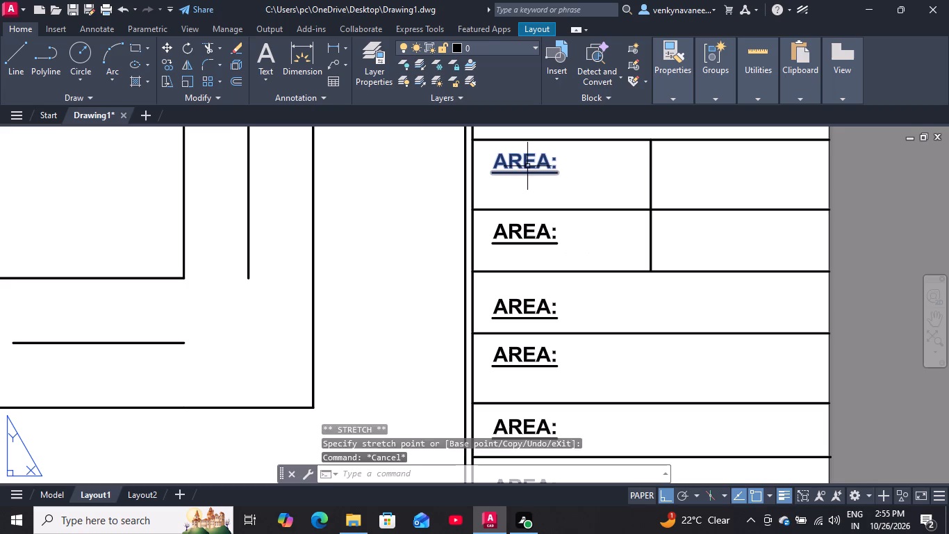
Copy the AREA: headings in the first cells of the two split rows straight across into their second cells.
left_click(527, 166)
type("CO")
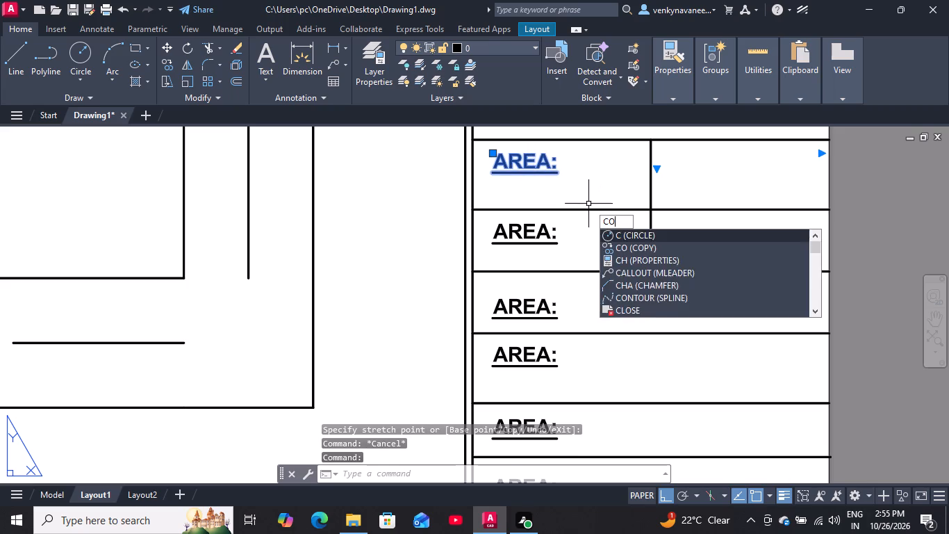
key("Return")
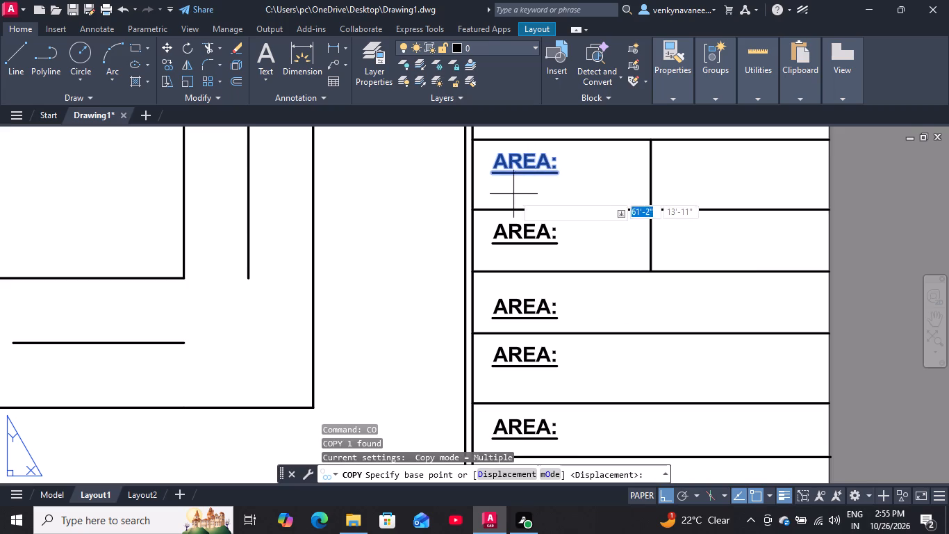
left_click_drag(494, 174, 500, 173)
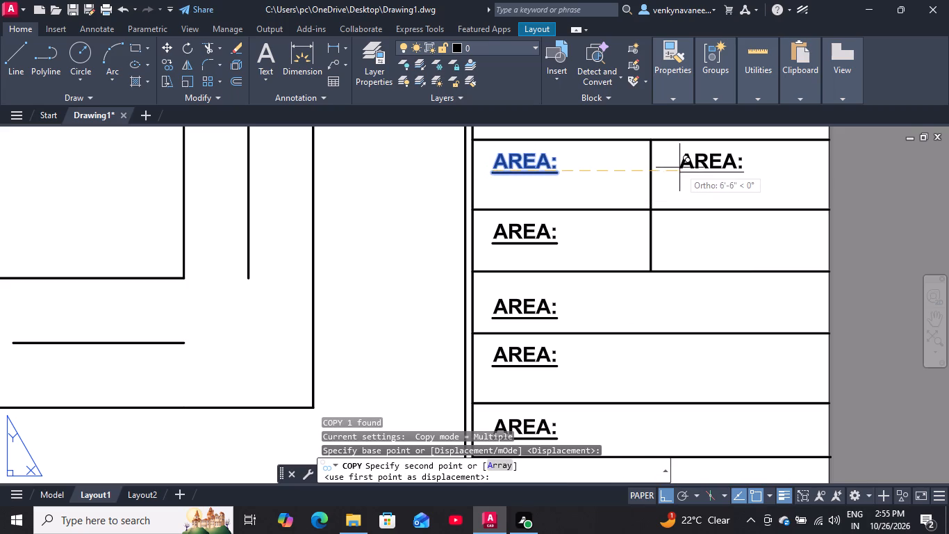
left_click(675, 169)
key("space")
left_click(540, 232)
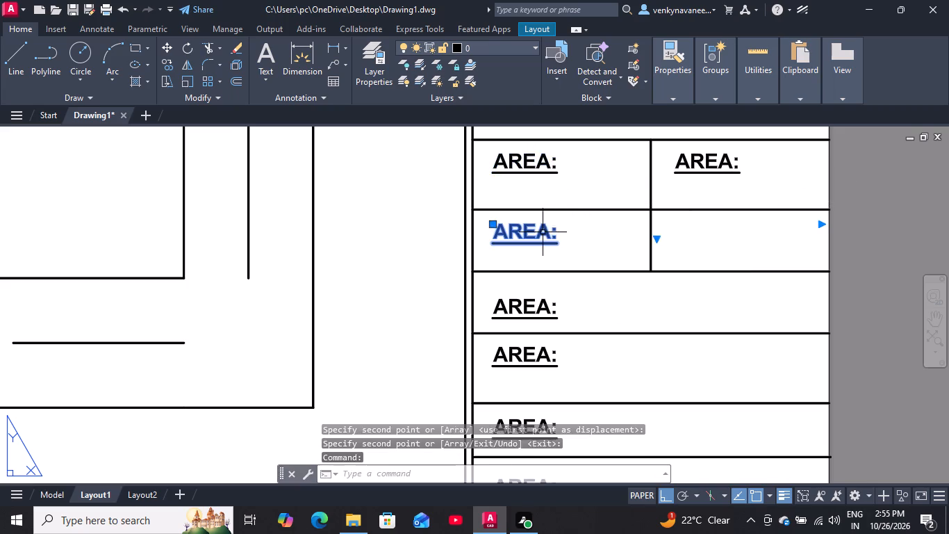
key("space")
left_click(493, 248)
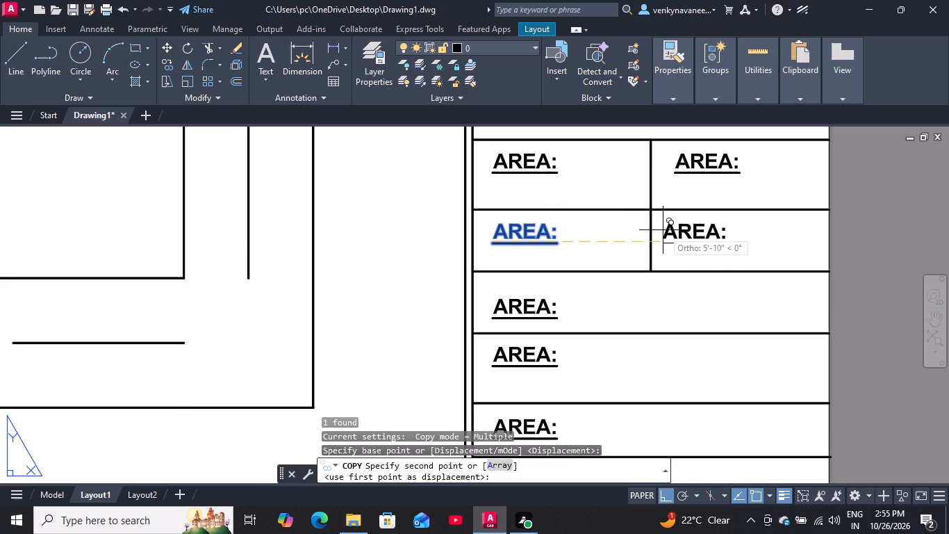
left_click(672, 230)
key("space")
Examine the title block's rows and headings from top to bottom against the whole sheet.
scroll(639, 225, "down", 3)
scroll(632, 295, "up", 1)
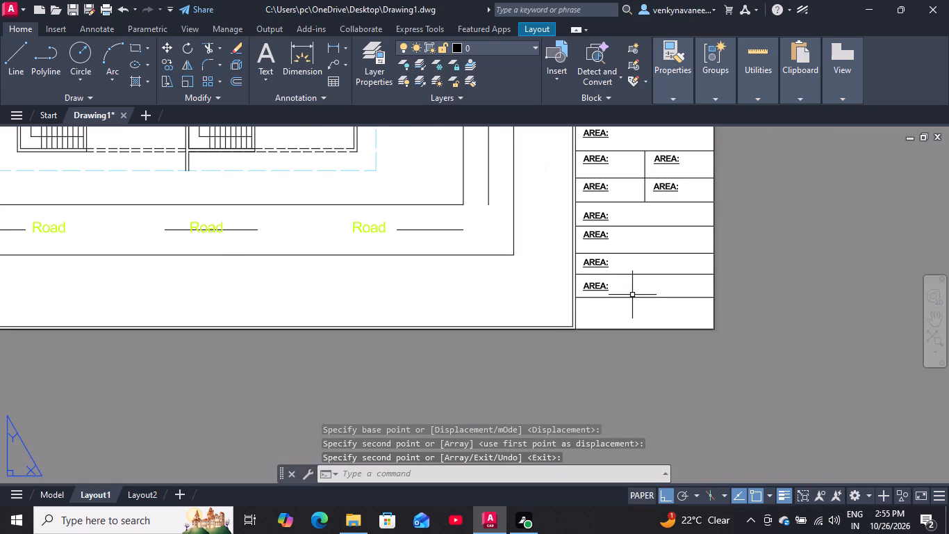
scroll(634, 291, "down", 1)
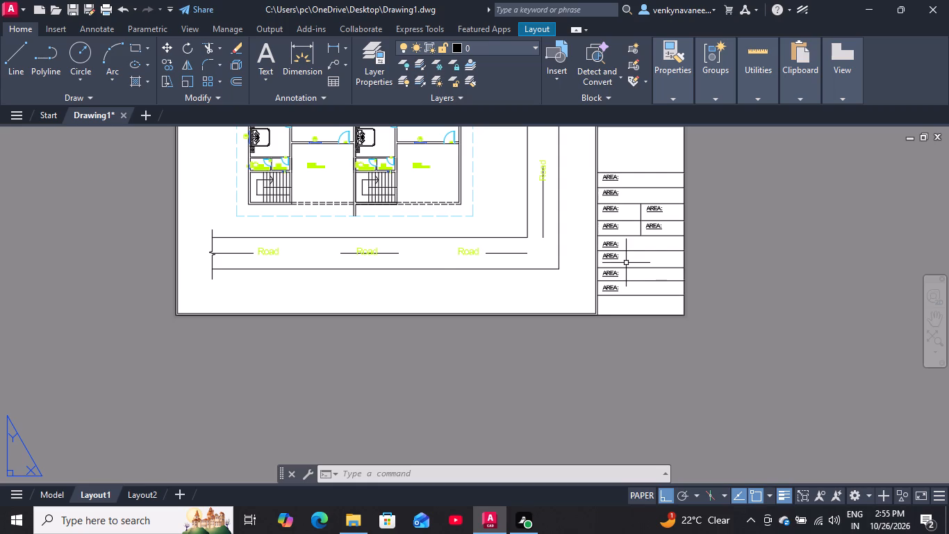
scroll(622, 282, "down", 2)
scroll(626, 168, "up", 3)
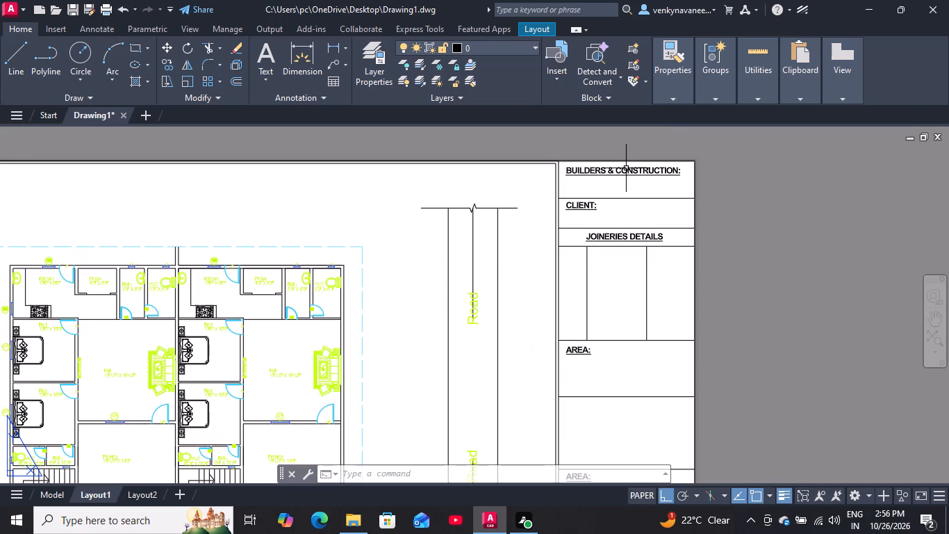
scroll(625, 188, "down", 2)
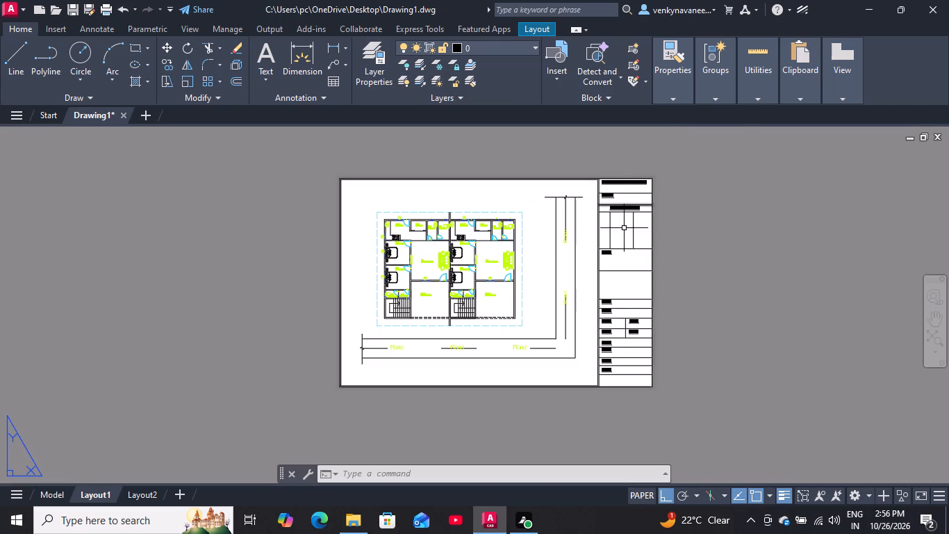
scroll(618, 309, "up", 3)
scroll(606, 259, "down", 1)
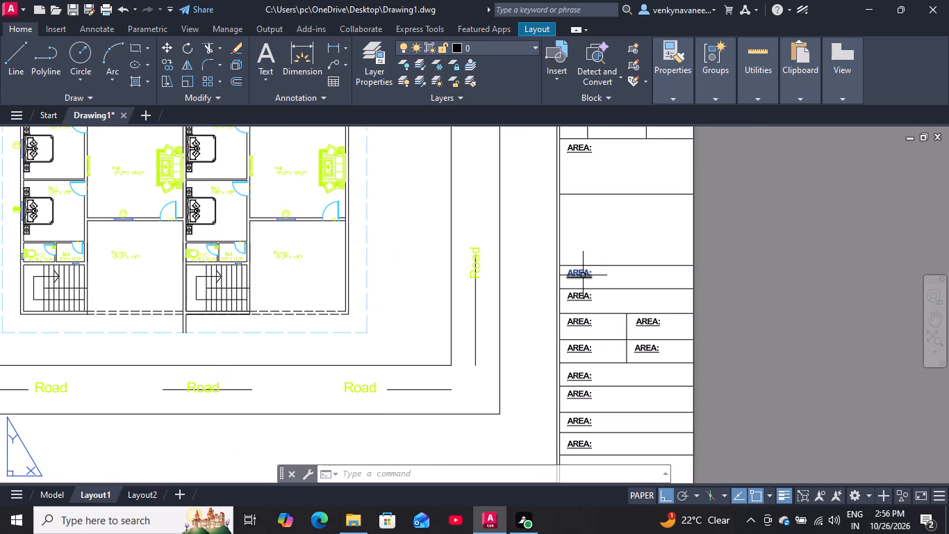
Replace the AREA: heading in the first narrow row with PROJECT TITLE: in bold without underline.
double_click(583, 275)
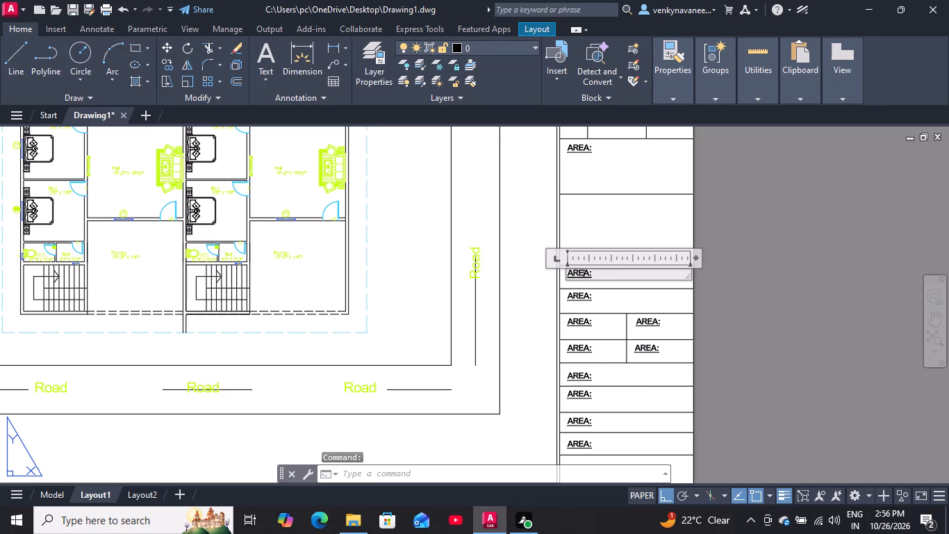
scroll(583, 275, "up", 3)
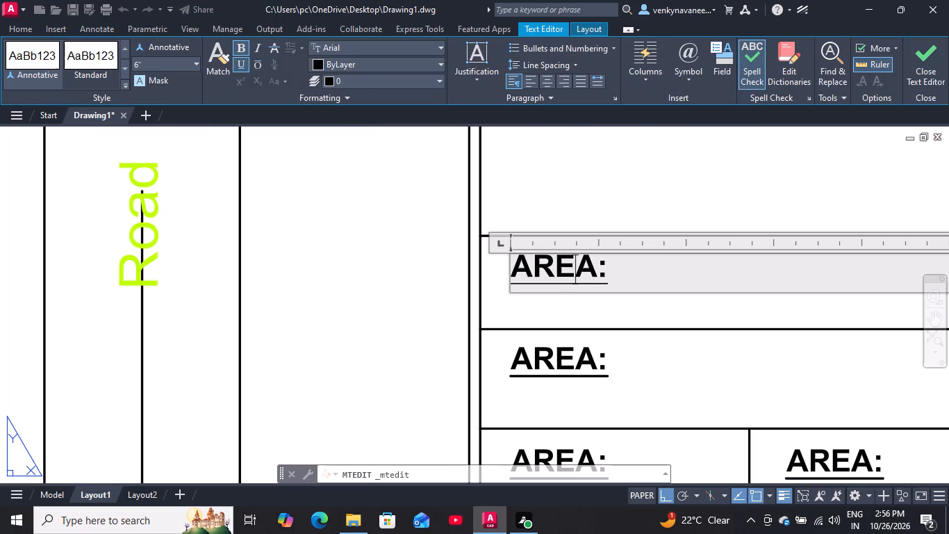
left_click(607, 268)
key("BackSpace")
key("BackSpace")
key("BackSpace")
key("BackSpace")
key("BackSpace")
key("BackSpace")
key("BackSpace")
key("BackSpace")
key("BackSpace")
key("BackSpace")
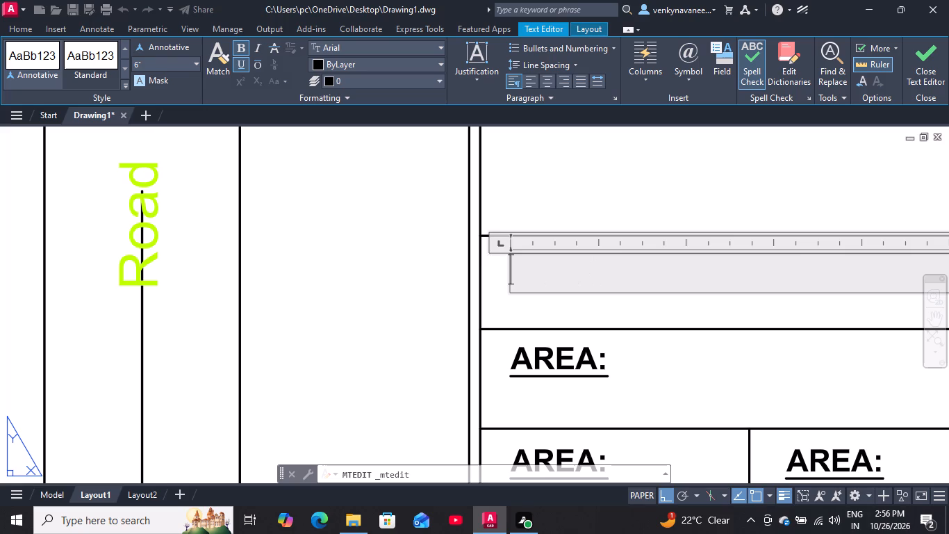
left_click(243, 67)
key("p")
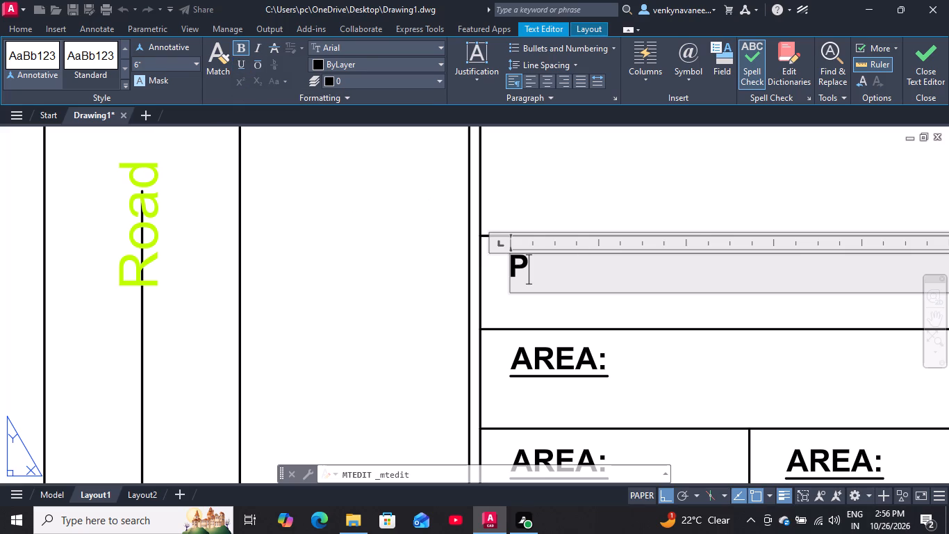
type("ROJE")
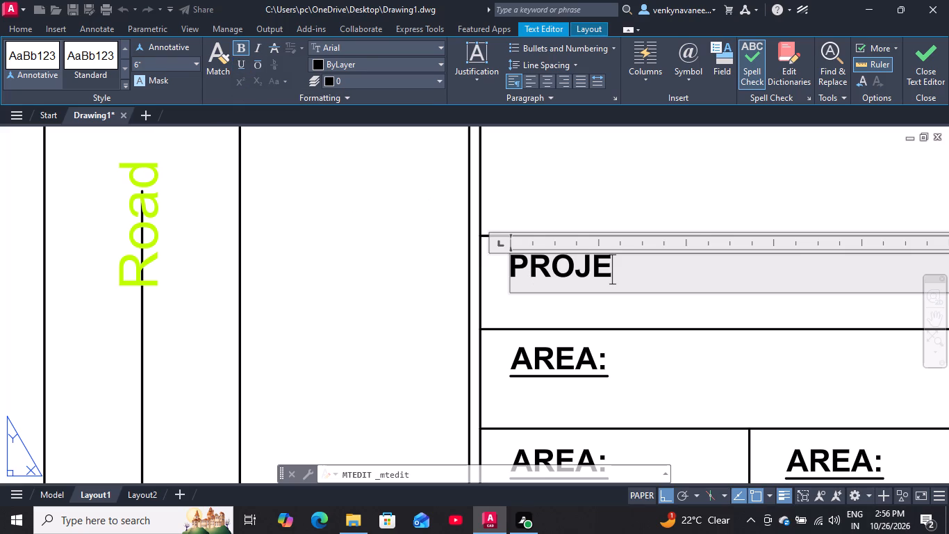
type("CT TITLE")
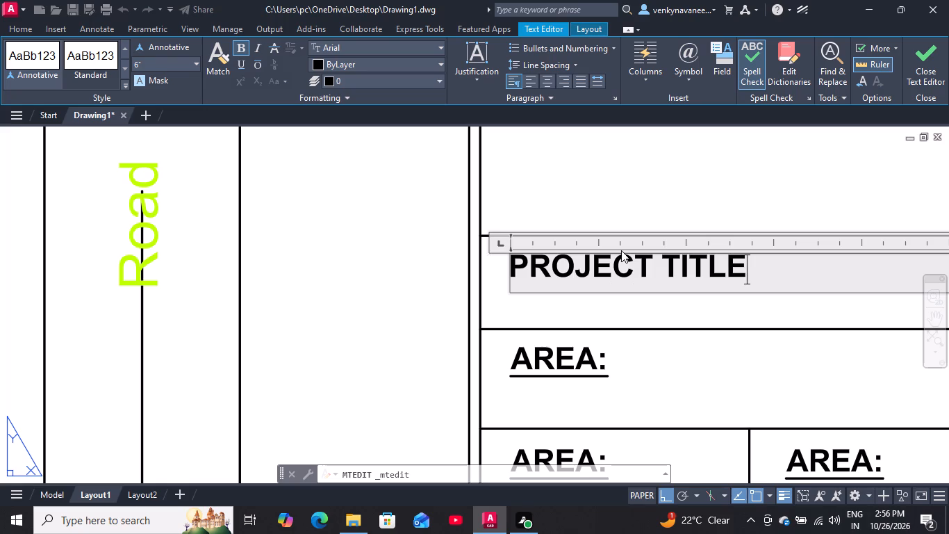
key("shift+colon")
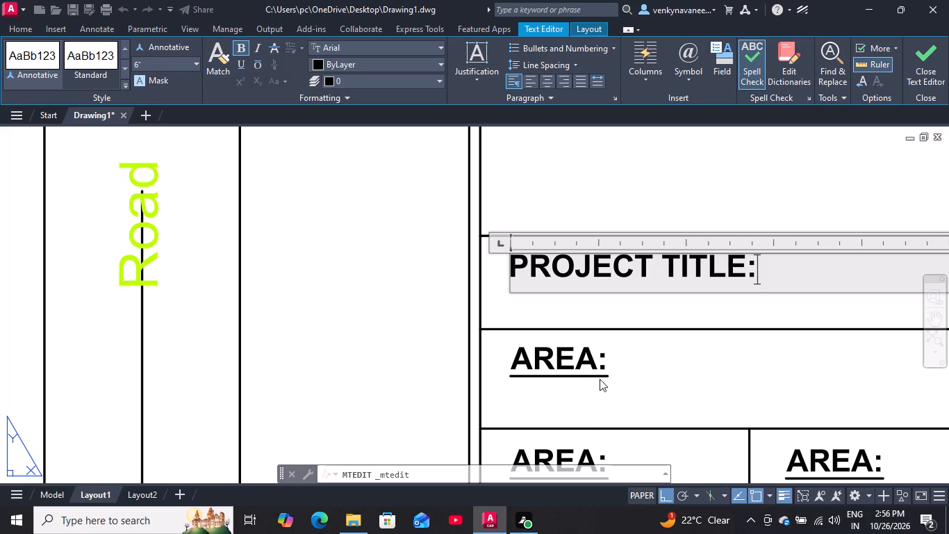
left_click(586, 369)
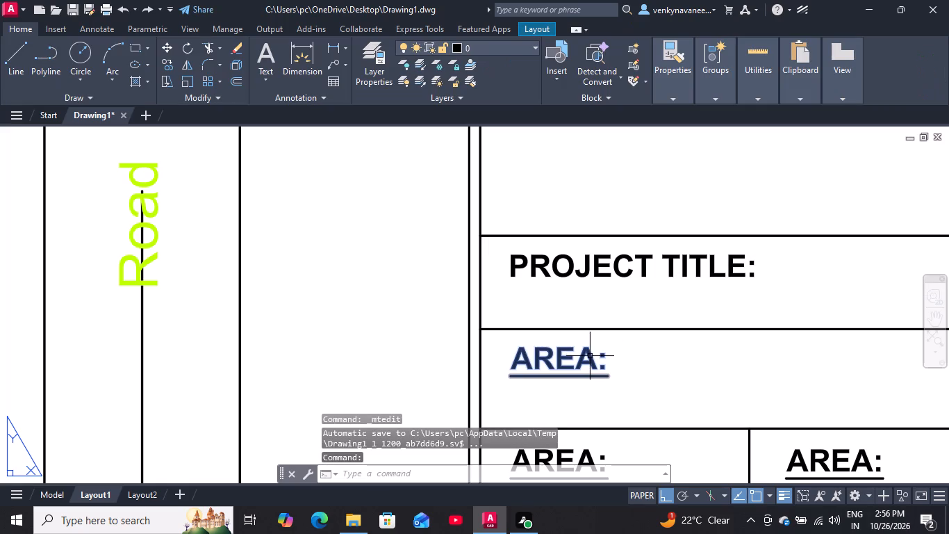
Replace the AREA: heading in the row below PROJECT TITLE: with DRAWING TITLE in bold without underline.
double_click(590, 356)
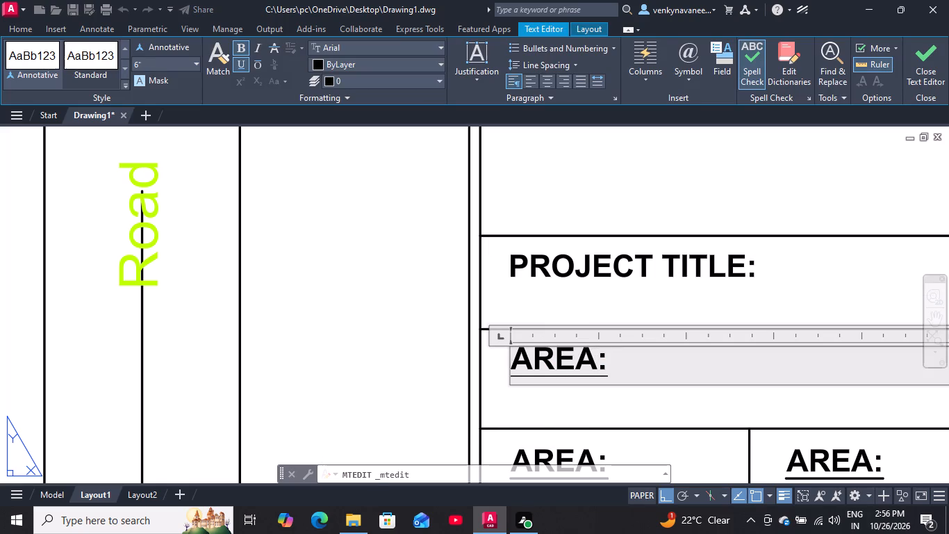
double_click(609, 358)
key("BackSpace")
key("BackSpace")
key("BackSpace")
key("BackSpace")
key("BackSpace")
key("BackSpace")
key("BackSpace")
key("BackSpace")
key("BackSpace")
key("BackSpace")
key("BackSpace")
key("BackSpace")
key("BackSpace")
key("BackSpace")
key("BackSpace")
key("BackSpace")
key("BackSpace")
key("BackSpace")
key("BackSpace")
key("BackSpace")
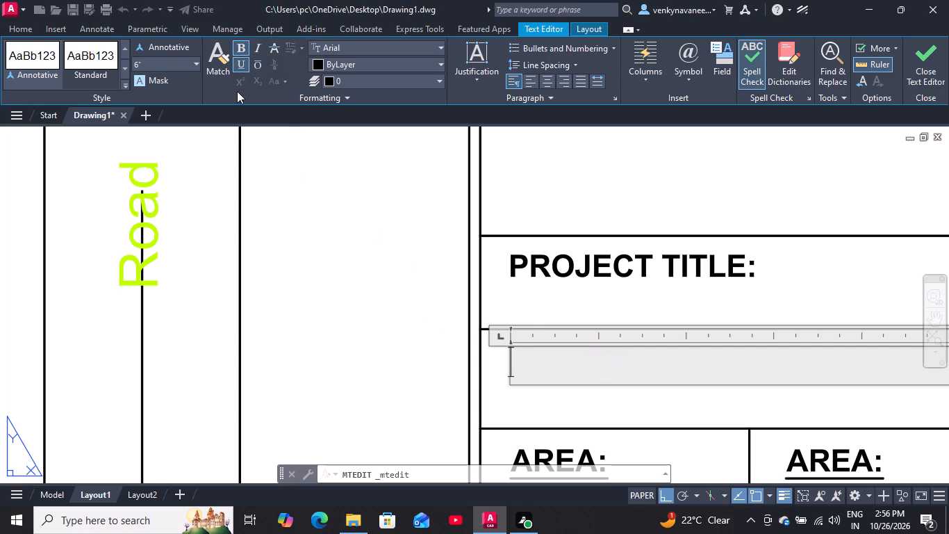
left_click(242, 70)
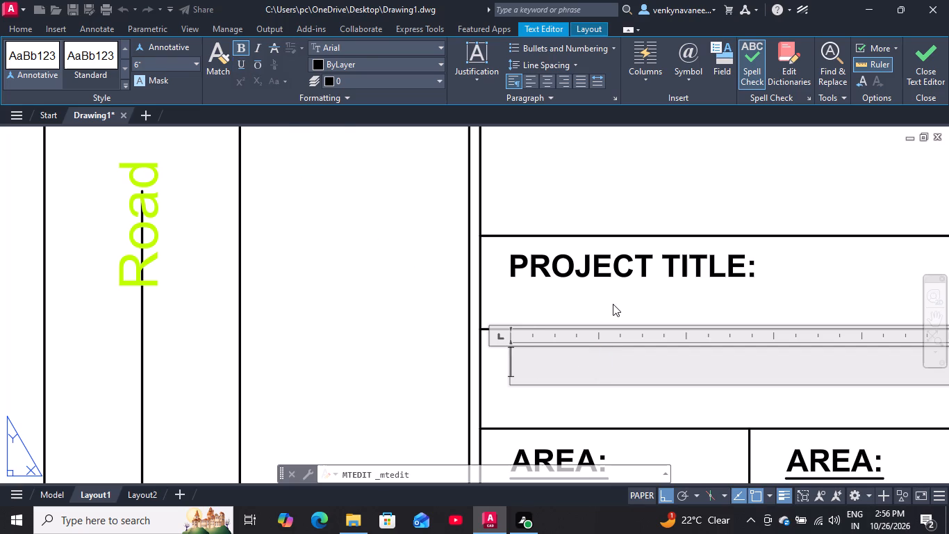
type("DRAWING TITLE")
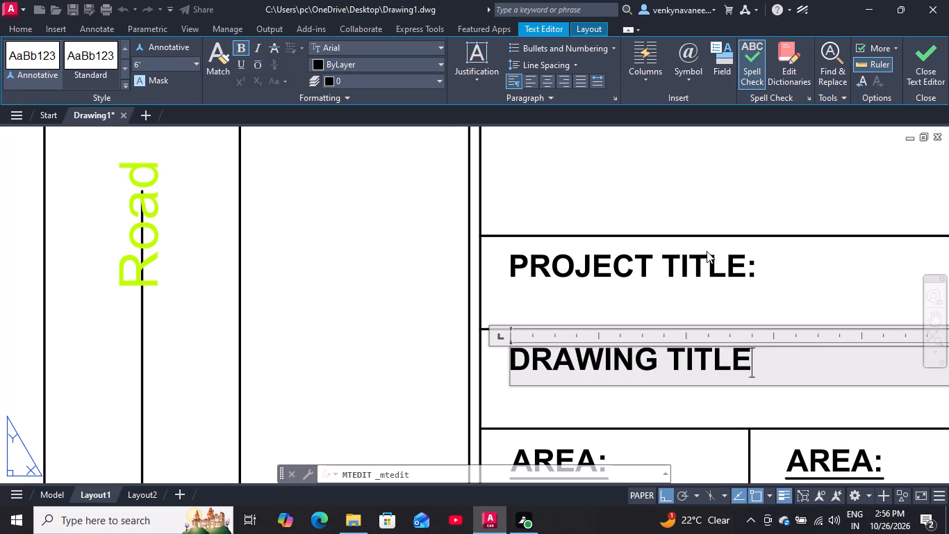
scroll(702, 232, "down", 2)
left_click(669, 339)
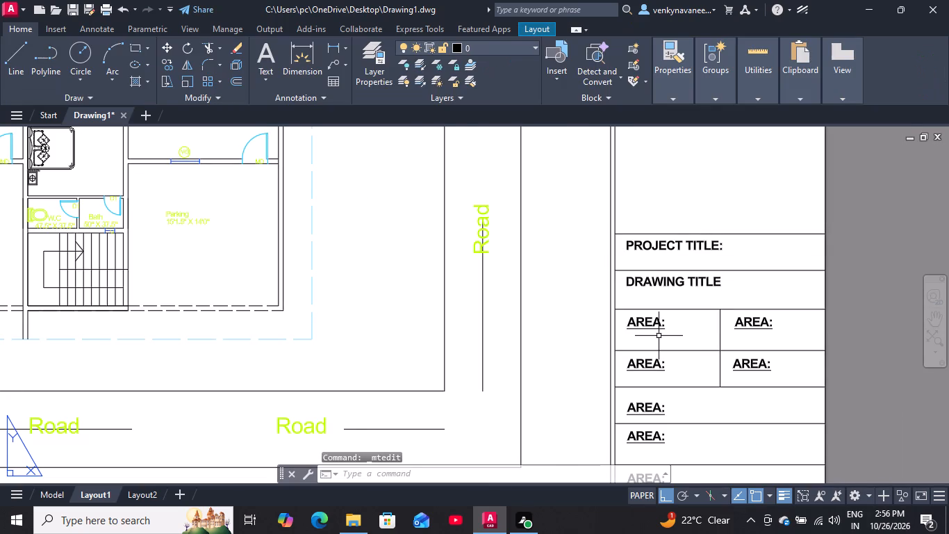
Replace the AREA: heading in the upper split row's first cell with DATE: in bold without underline.
double_click(654, 326)
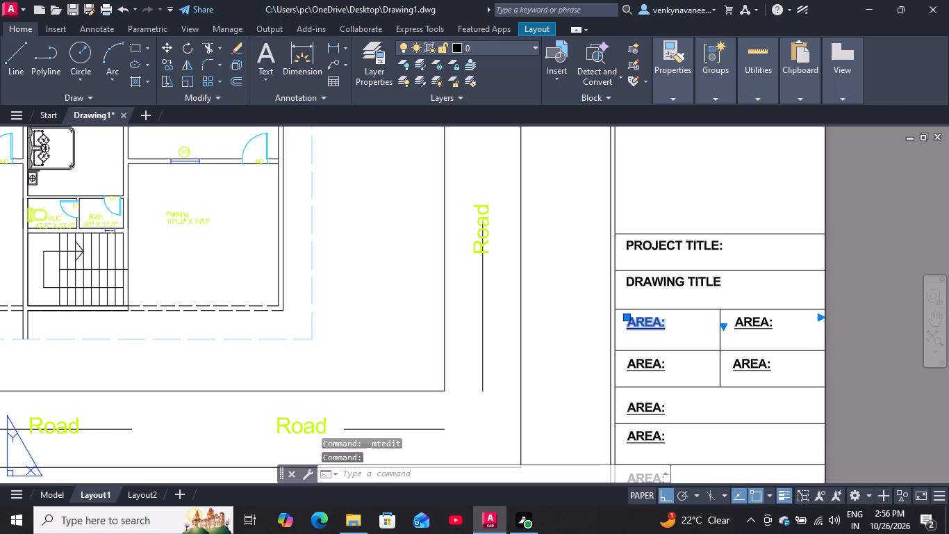
double_click(670, 325)
left_click(670, 325)
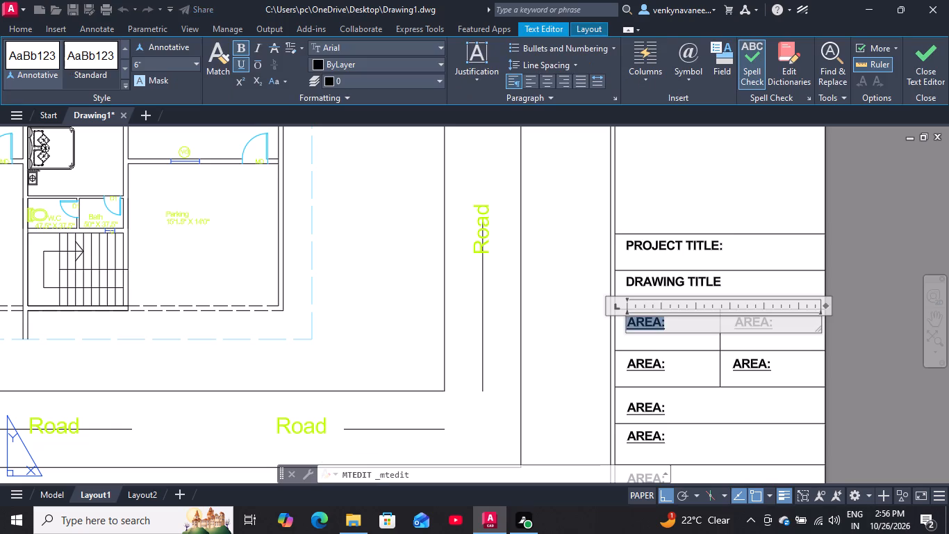
key("BackSpace")
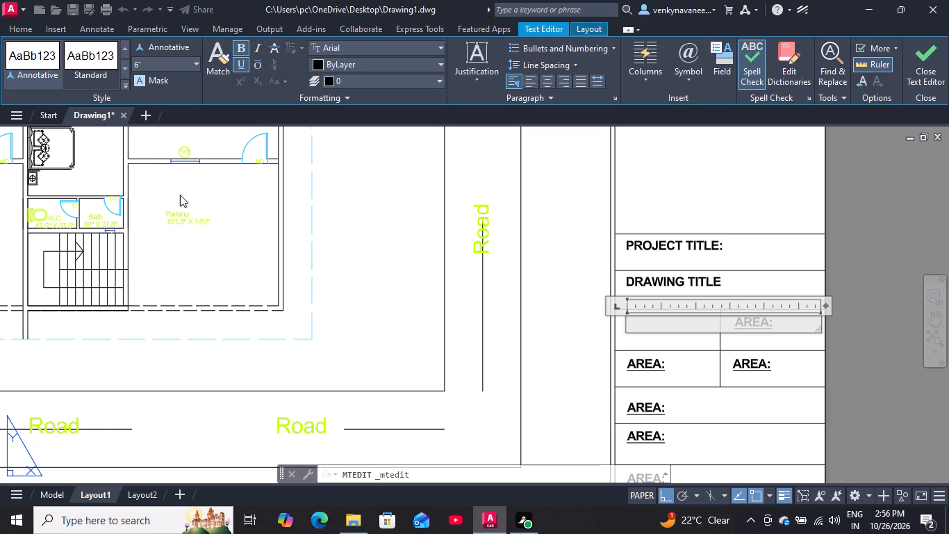
left_click(235, 62)
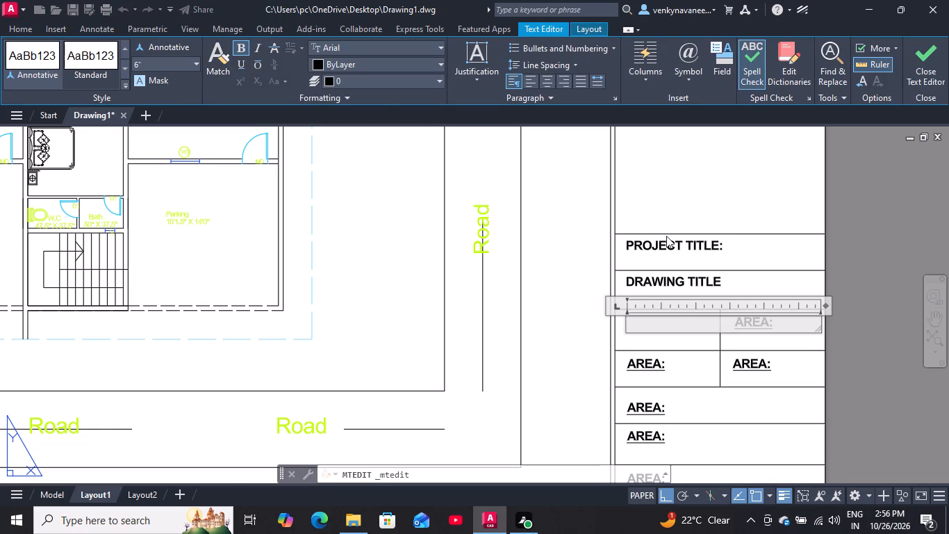
type("DATE")
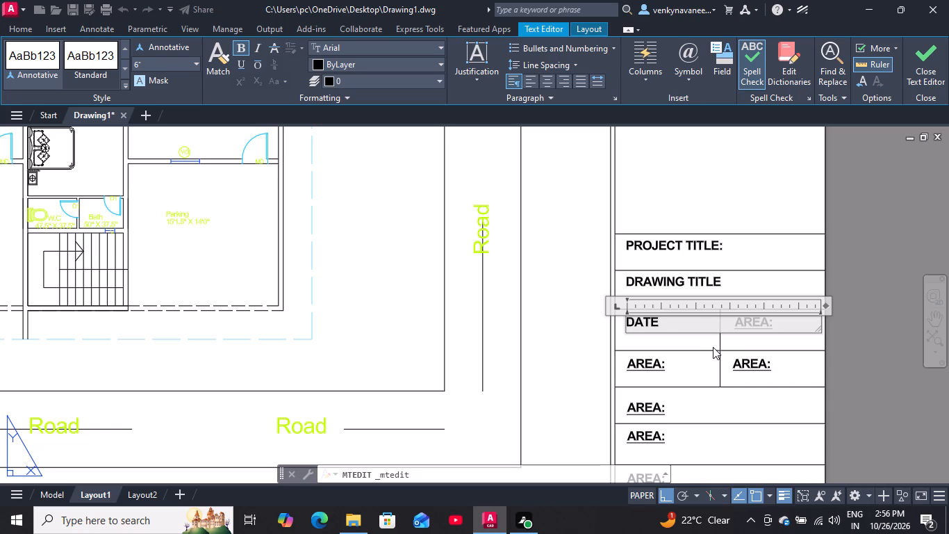
key("shift+colon")
left_click(745, 285)
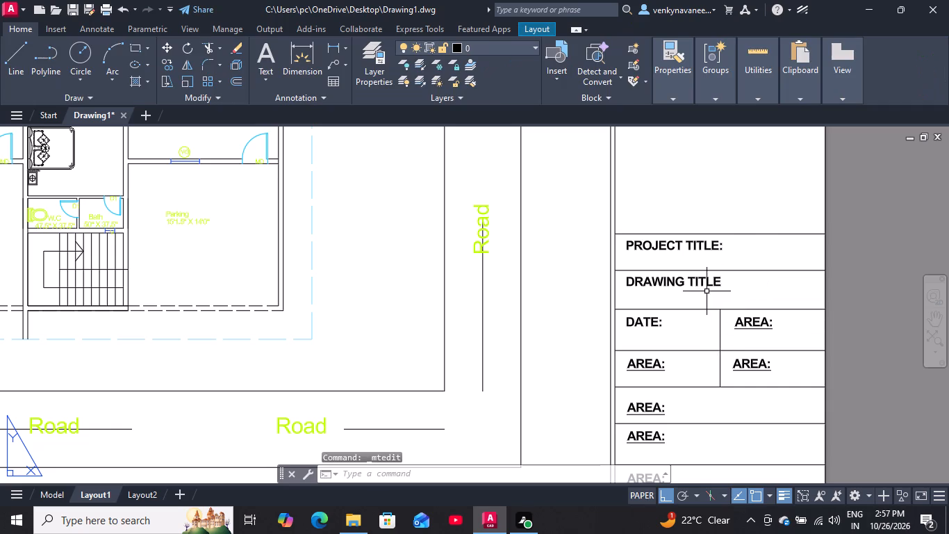
Add a colon to the end of the DRAWING TITLE heading.
double_click(717, 283)
left_click(721, 282)
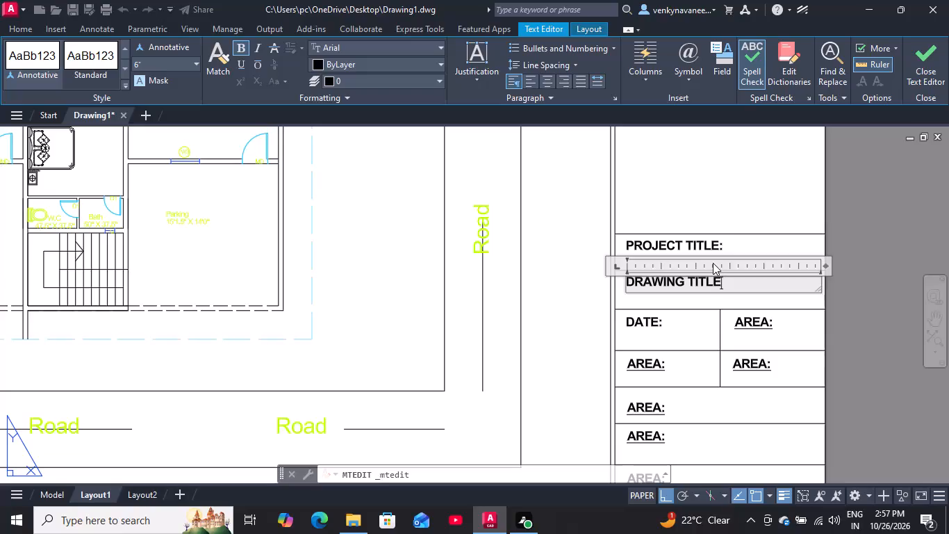
key("shift+colon")
left_click(742, 337)
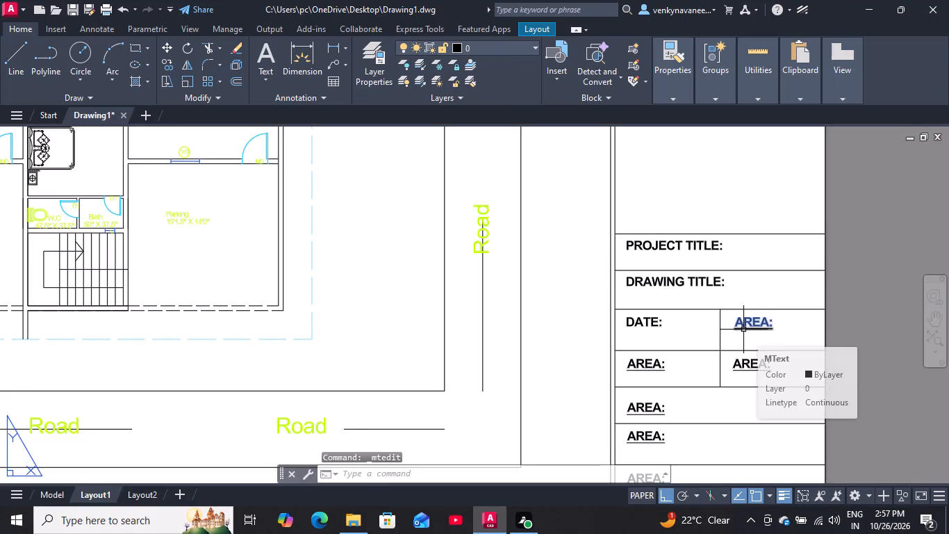
Replace the AREA: heading in the cell beside DATE: with SCALE: in bold without underline.
double_click(743, 330)
left_click_drag(780, 321, 704, 342)
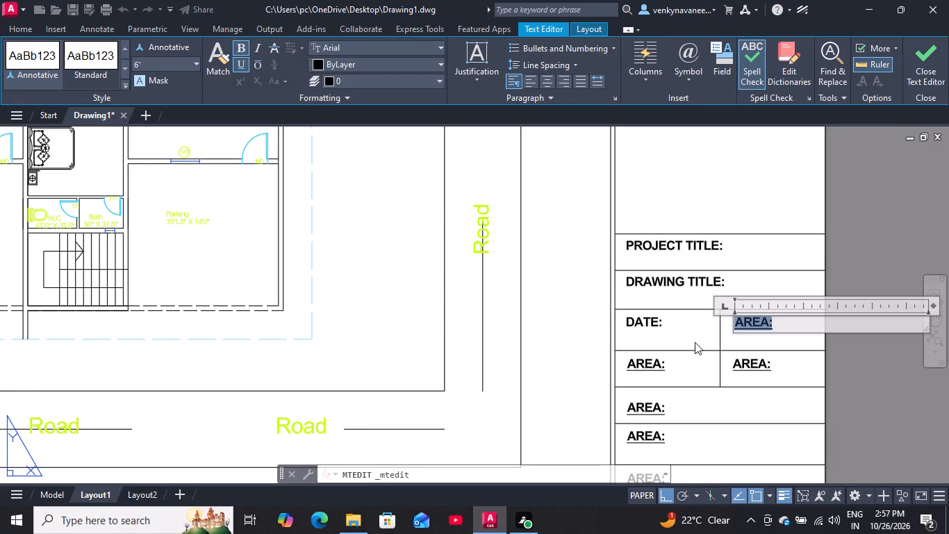
key("BackSpace")
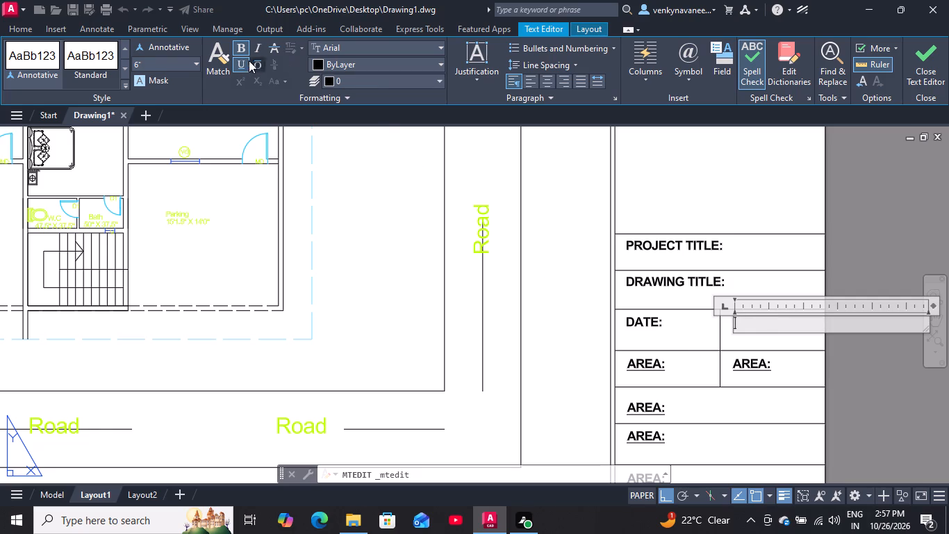
left_click(244, 65)
type("SCALR")
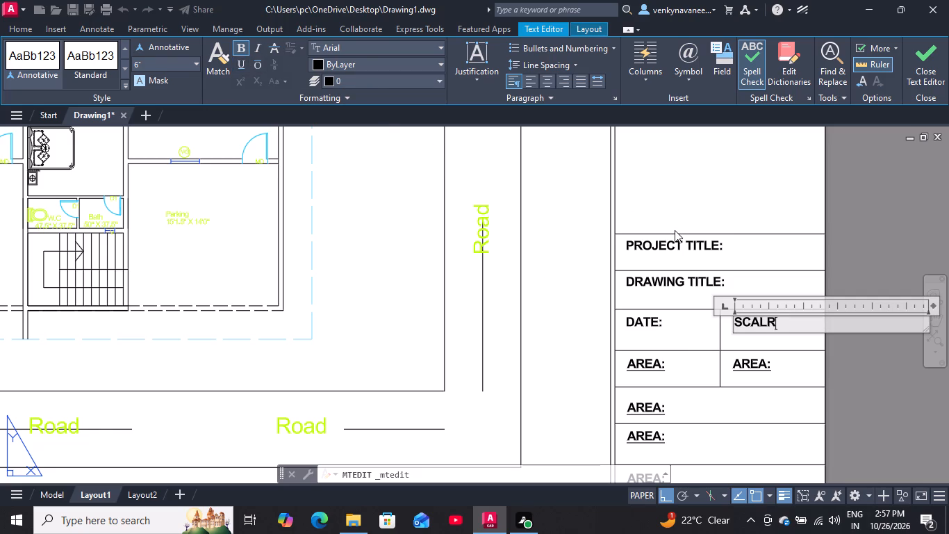
key("BackSpace")
key("e")
key("shift+colon")
left_click(672, 362)
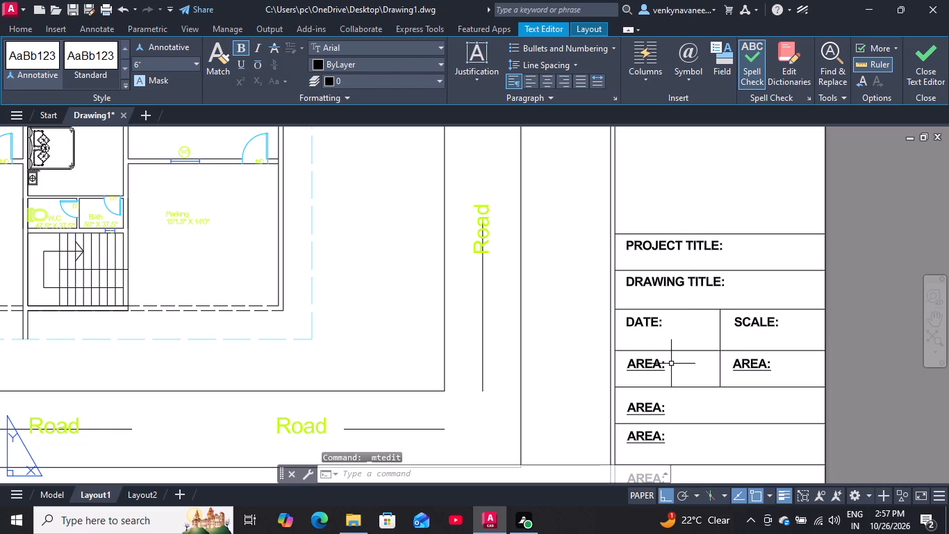
Replace the AREA: heading in the cell below DATE: with JOB.NO: in bold without underline.
double_click(653, 369)
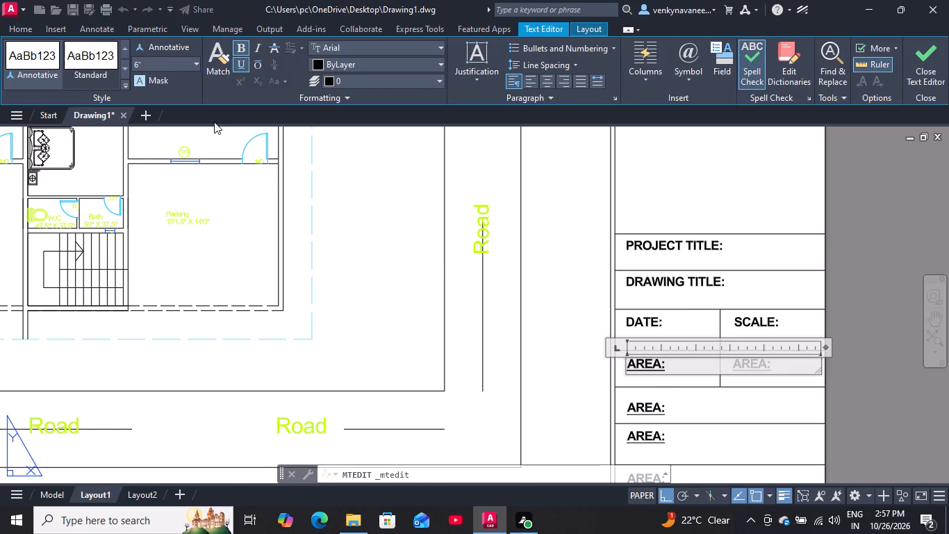
left_click(244, 67)
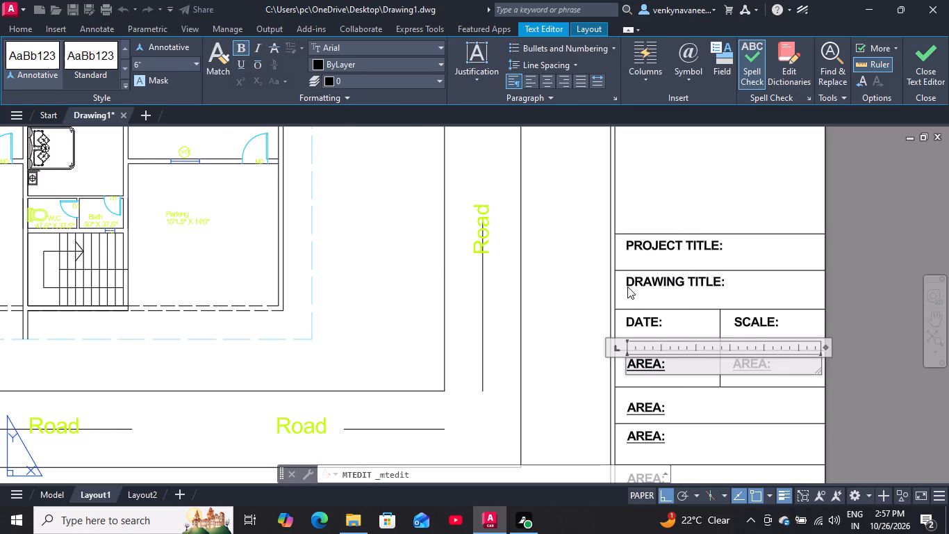
left_click_drag(680, 366, 616, 371)
key("BackSpace")
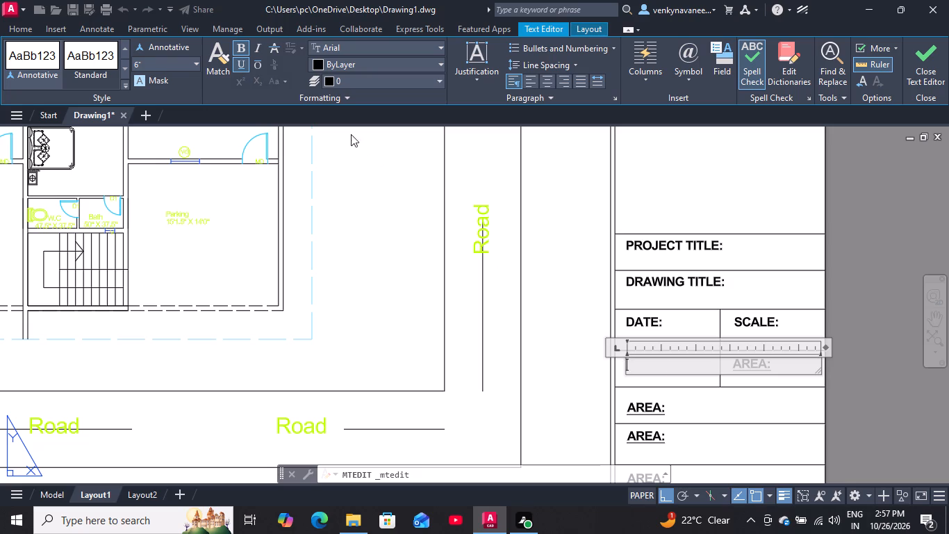
left_click(240, 65)
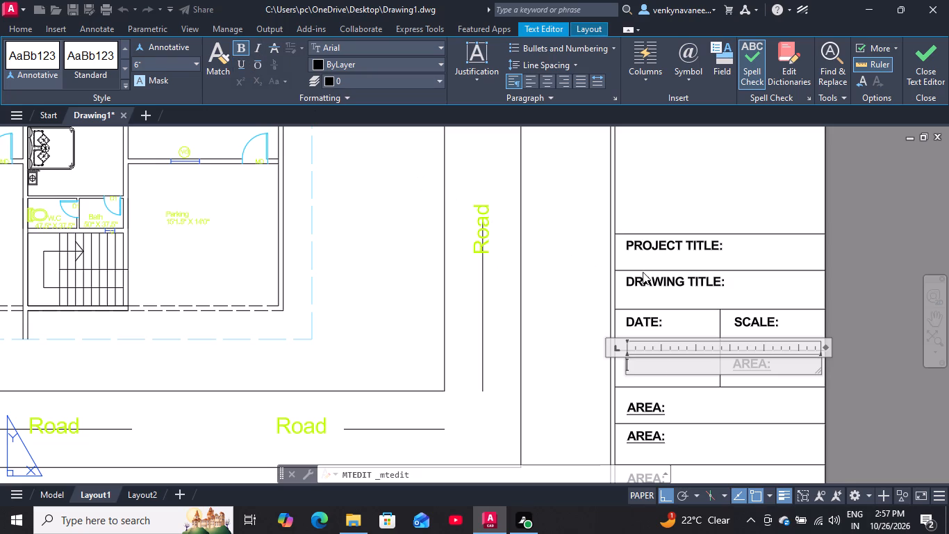
type("JOB")
key("period")
type("NO")
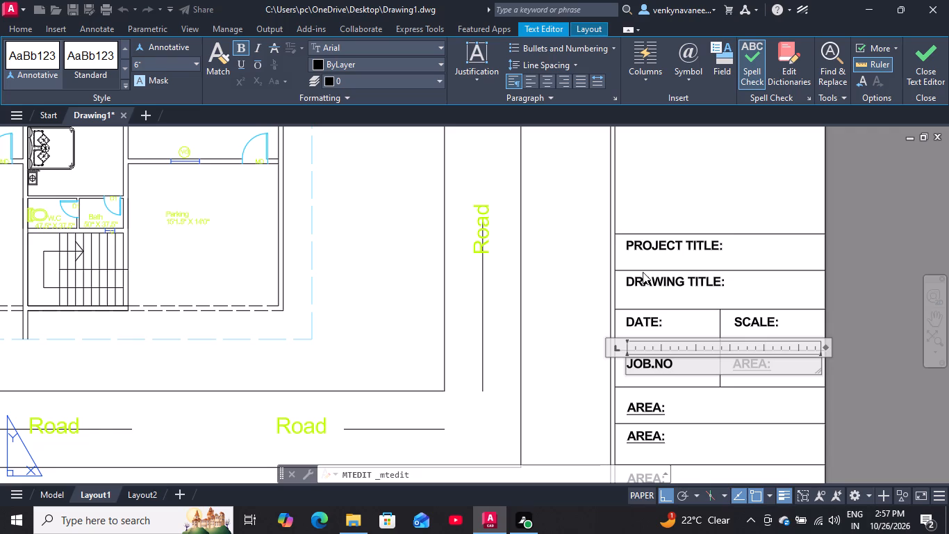
key("shift+colon")
left_click(766, 267)
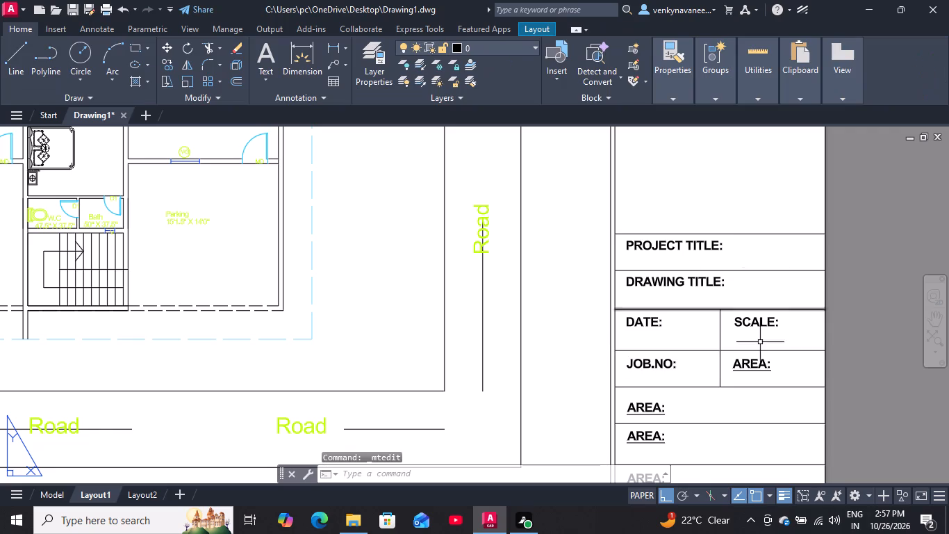
Replace the AREA: heading in the cell beside JOB.NO: with REVISION: in bold without underline.
double_click(757, 372)
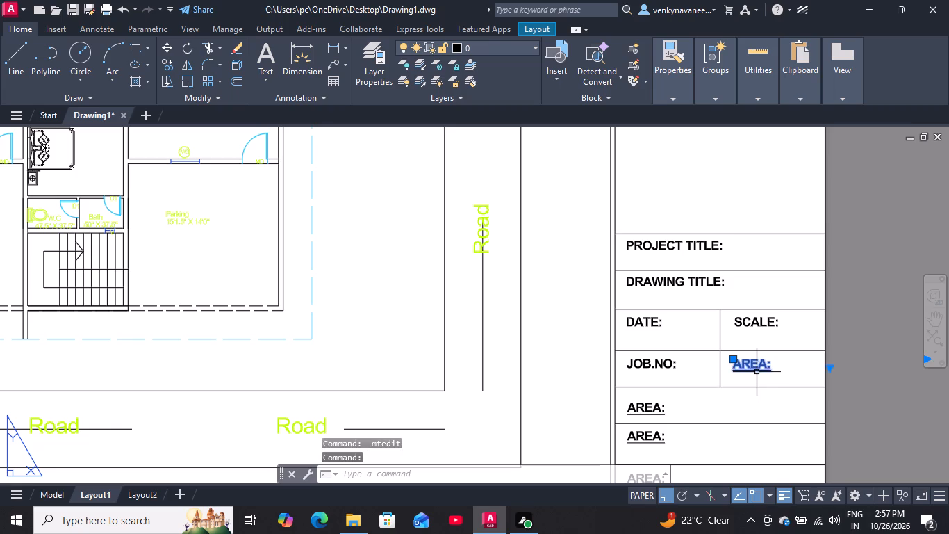
double_click(780, 364)
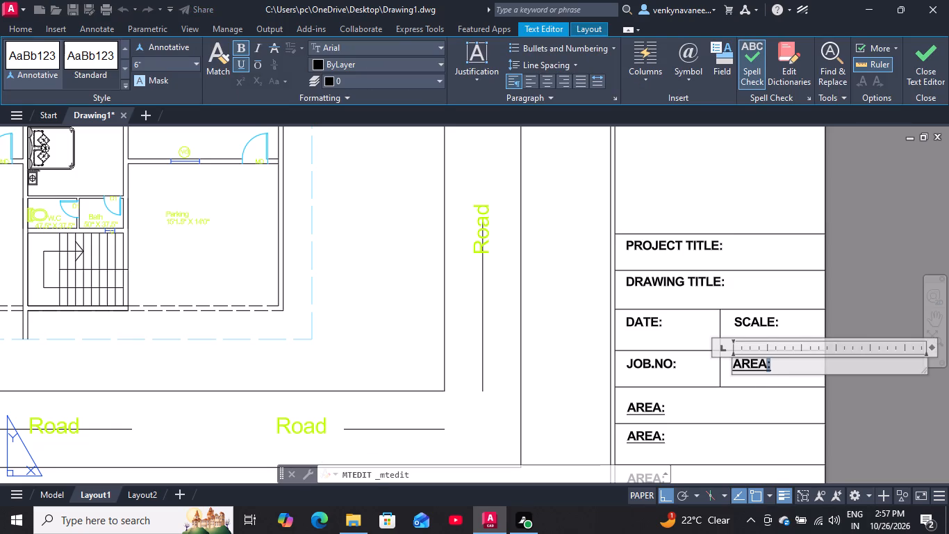
key("BackSpace")
key("BackSpace")
key("BackSpace")
key("BackSpace")
key("BackSpace")
key("BackSpace")
key("BackSpace")
key("BackSpace")
key("BackSpace")
key("BackSpace")
key("BackSpace")
key("BackSpace")
key("BackSpace")
key("BackSpace")
key("BackSpace")
key("BackSpace")
key("BackSpace")
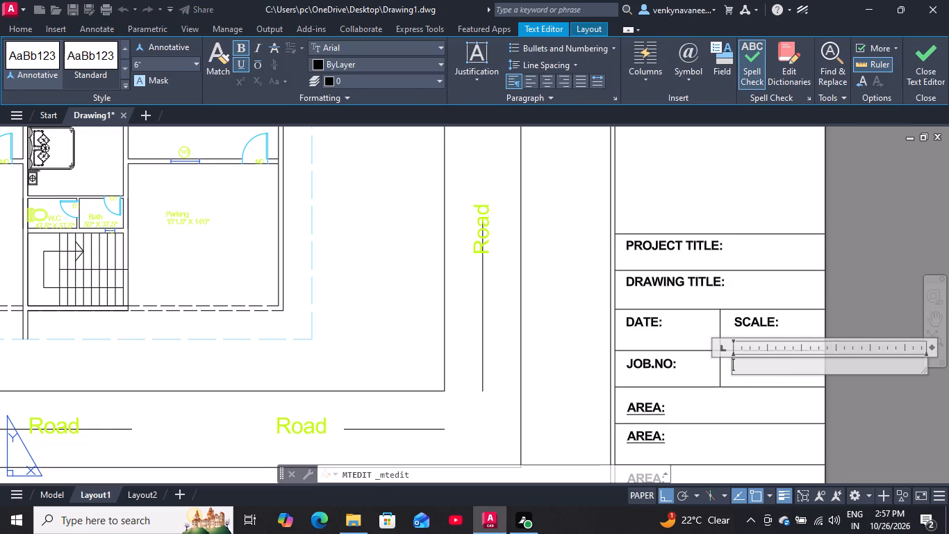
left_click(242, 61)
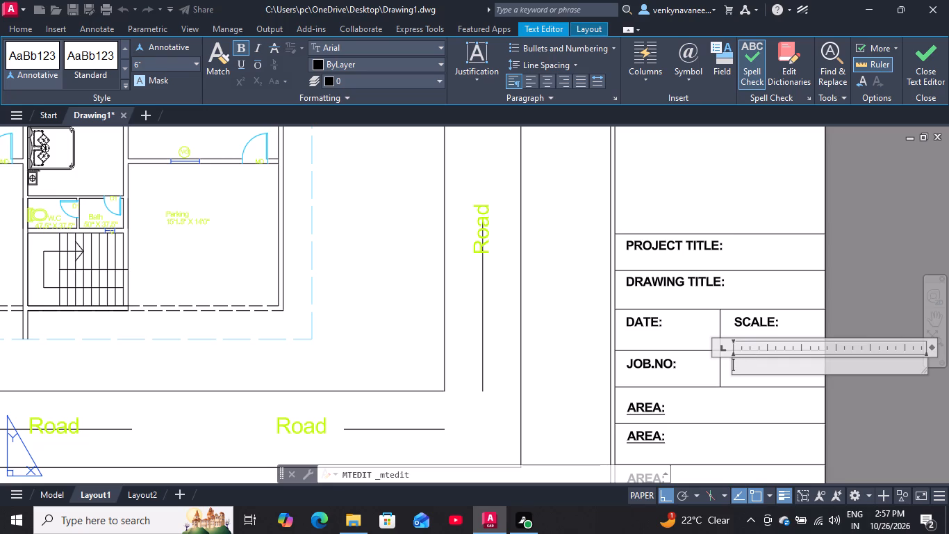
type("REVISION")
key("shift+colon")
left_click(700, 413)
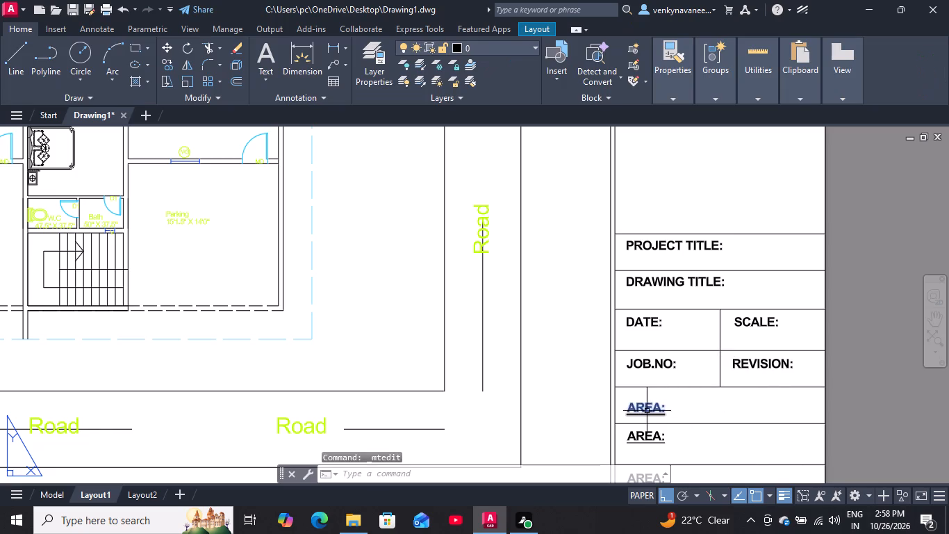
Move the AREA: heading in the row below JOB.NO: up, closer to that row's upper line.
left_click(646, 411)
left_click(627, 403)
scroll(629, 395, "up", 2)
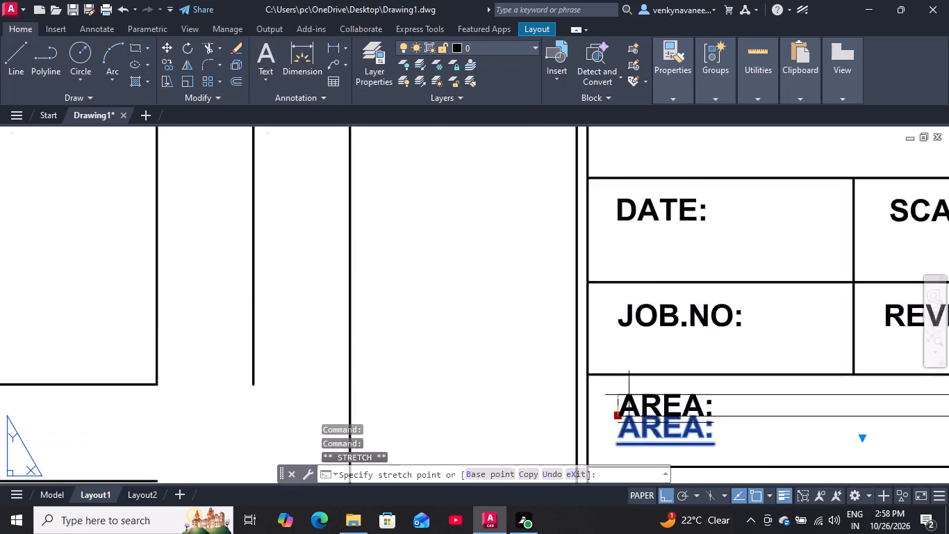
scroll(629, 395, "up", 1)
left_click(625, 385)
scroll(650, 378, "down", 2)
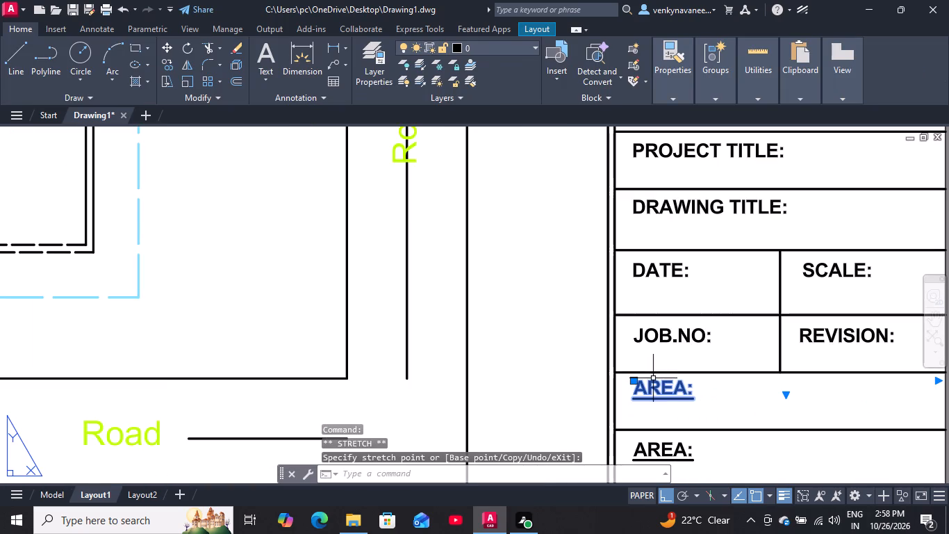
Clear the AREA: heading in the row directly below JOB.NO: and turn off underlining for its replacement text.
double_click(666, 391)
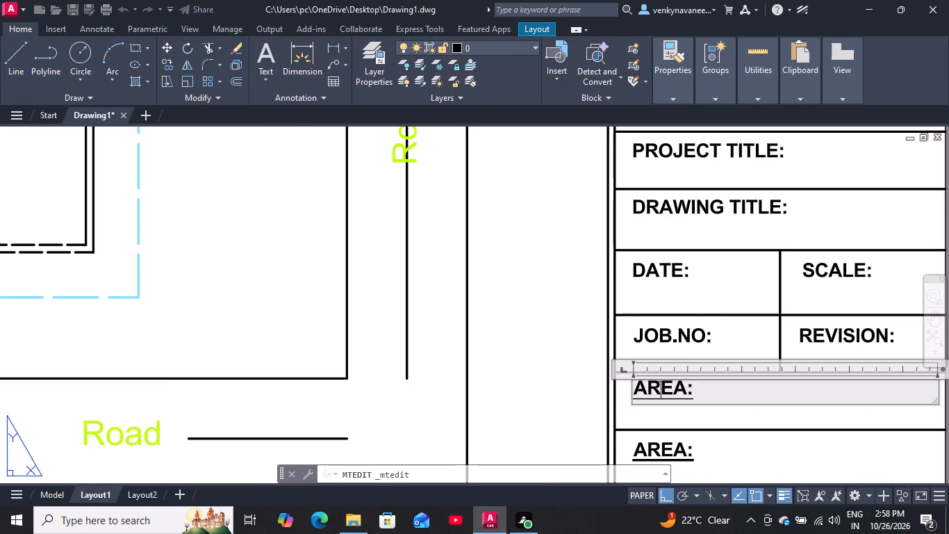
double_click(695, 391)
key("BackSpace")
key("BackSpace")
key("BackSpace")
key("BackSpace")
key("BackSpace")
key("BackSpace")
key("BackSpace")
key("BackSpace")
key("BackSpace")
key("BackSpace")
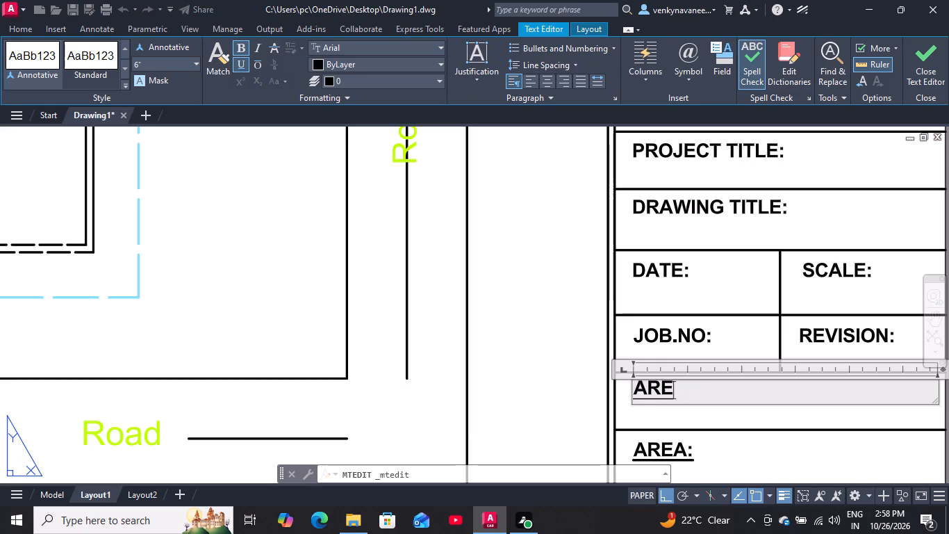
left_click(242, 65)
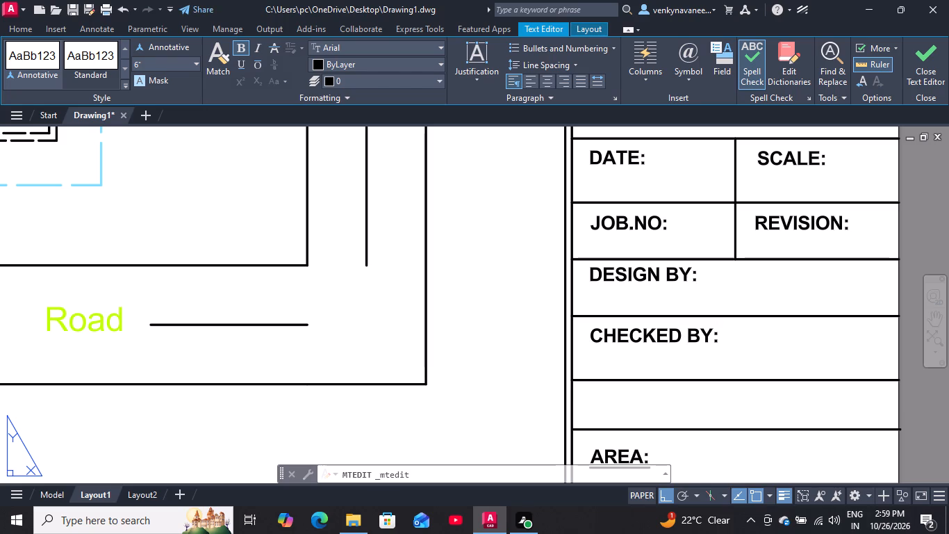
Open the remaining AREA: heading below VERIFIED BY: for editing and select its text.
scroll(654, 246, "down", 1)
scroll(629, 380, "up", 1)
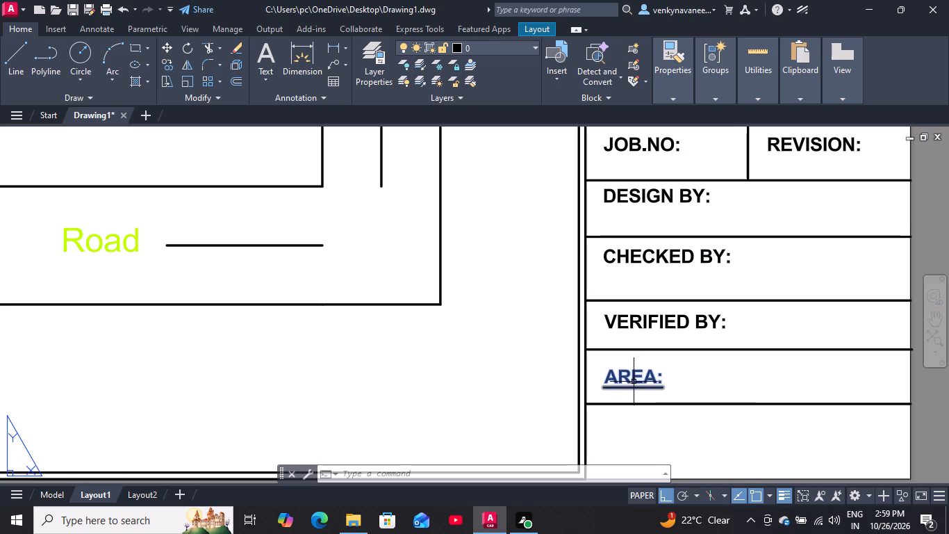
double_click(634, 381)
double_click(645, 381)
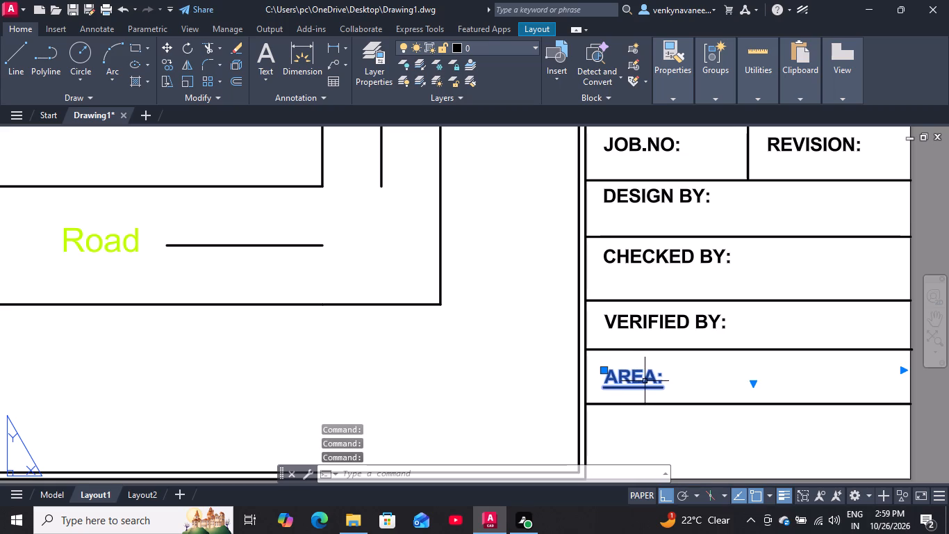
left_click_drag(665, 380, 613, 396)
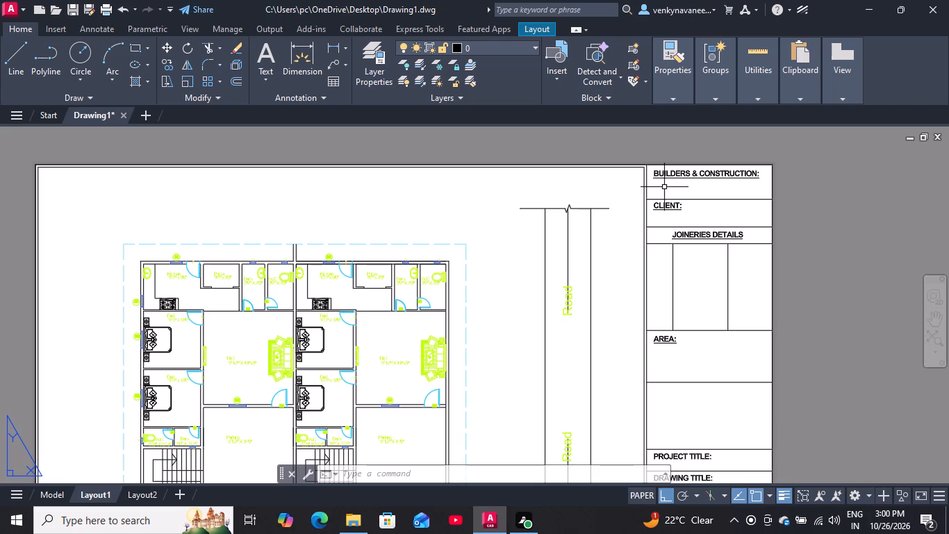
Draw a circle inside the empty title block box between AREA: and PROJECT TITLE:, clear of the box's borders.
scroll(579, 225, "down", 2)
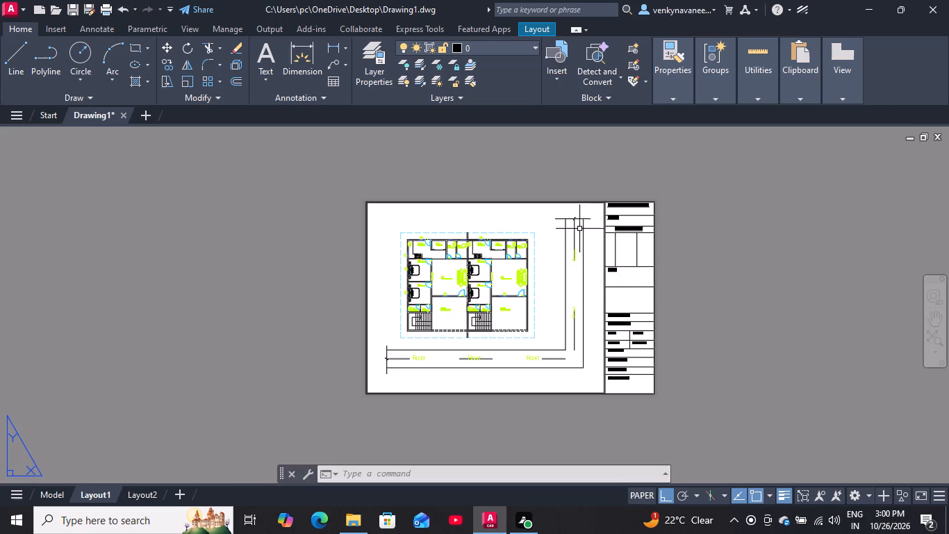
scroll(622, 326, "up", 2)
scroll(552, 275, "down", 1)
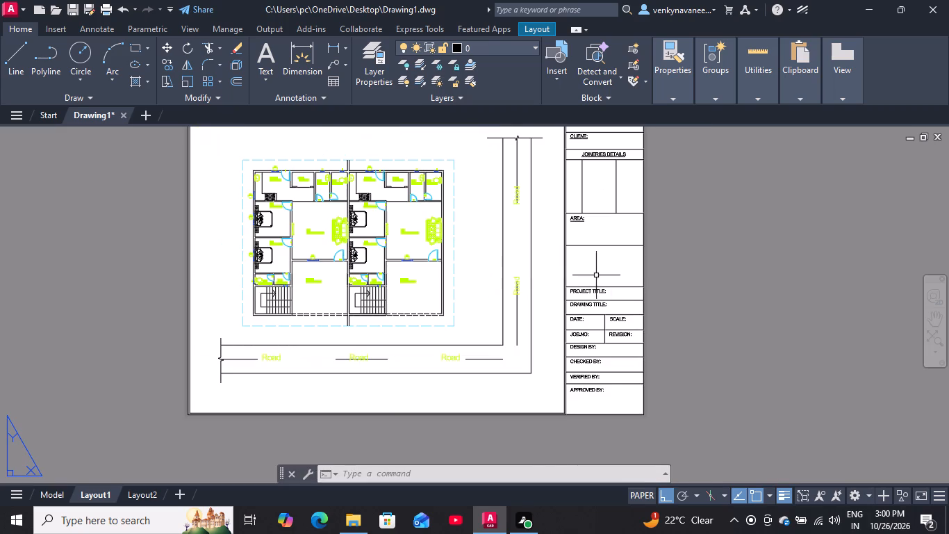
scroll(629, 275, "up", 1)
scroll(629, 275, "down", 1)
scroll(654, 261, "up", 1)
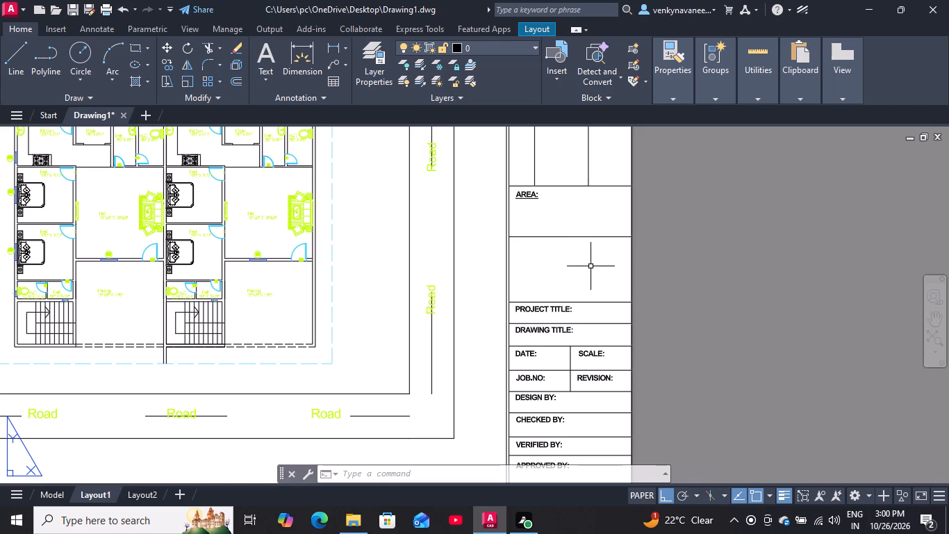
key("c")
key("Return")
left_click(561, 269)
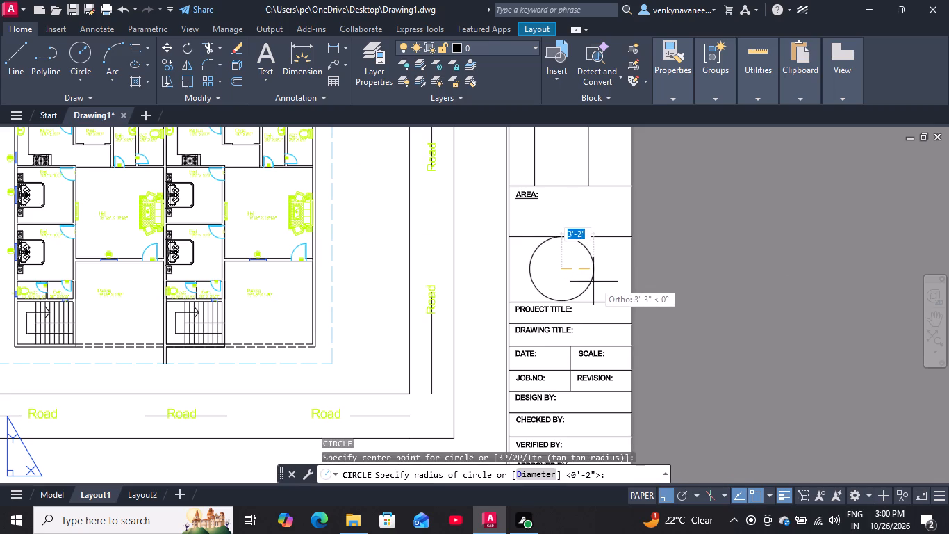
left_click(586, 278)
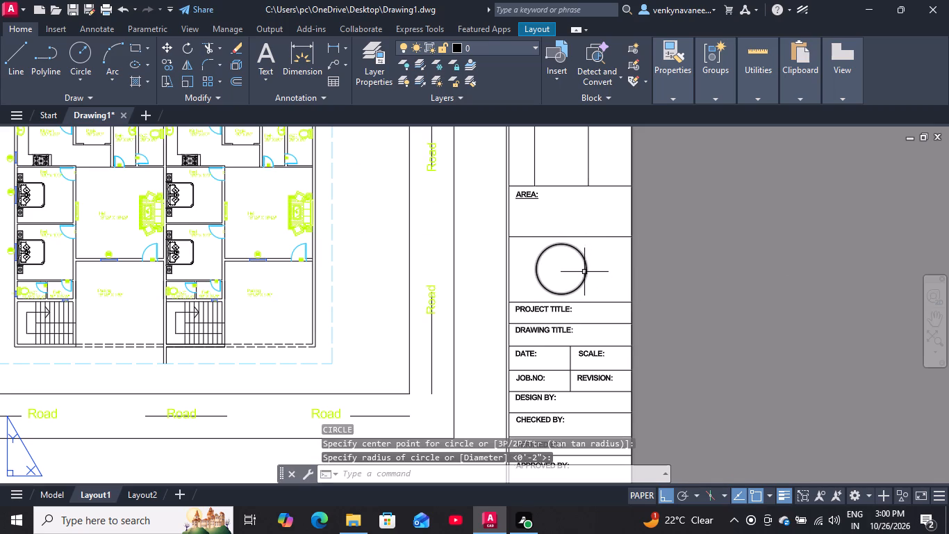
Offset the circle inward by 6" to make a concentric inner ring.
left_click(586, 270)
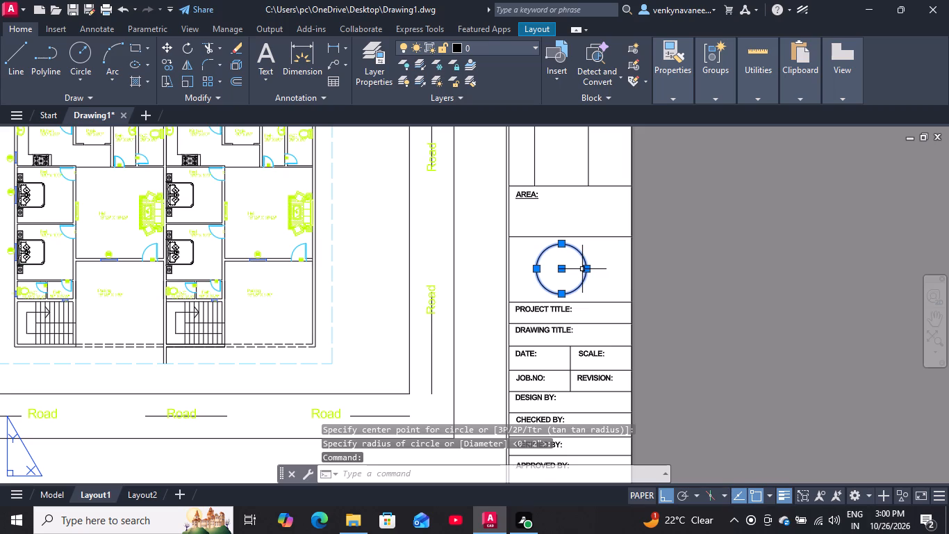
key("o")
key("Return")
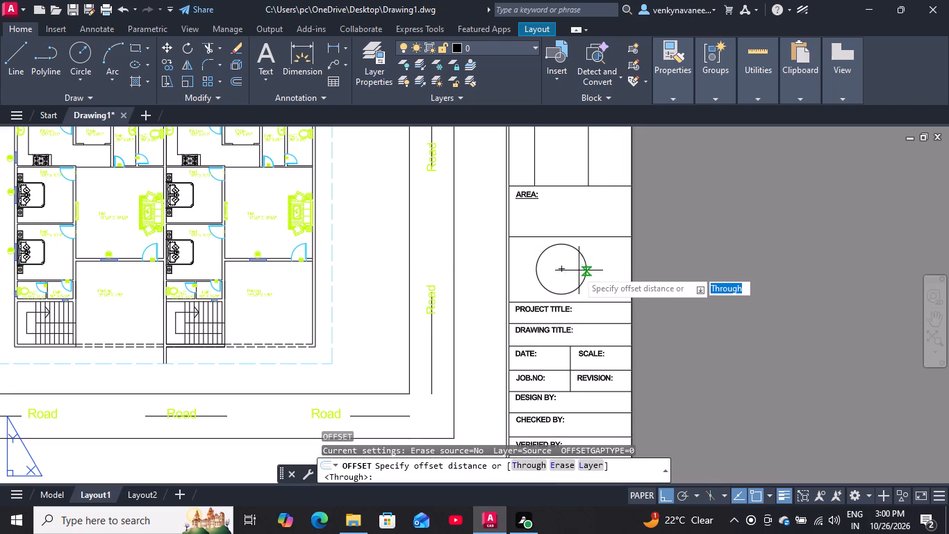
left_click(587, 268)
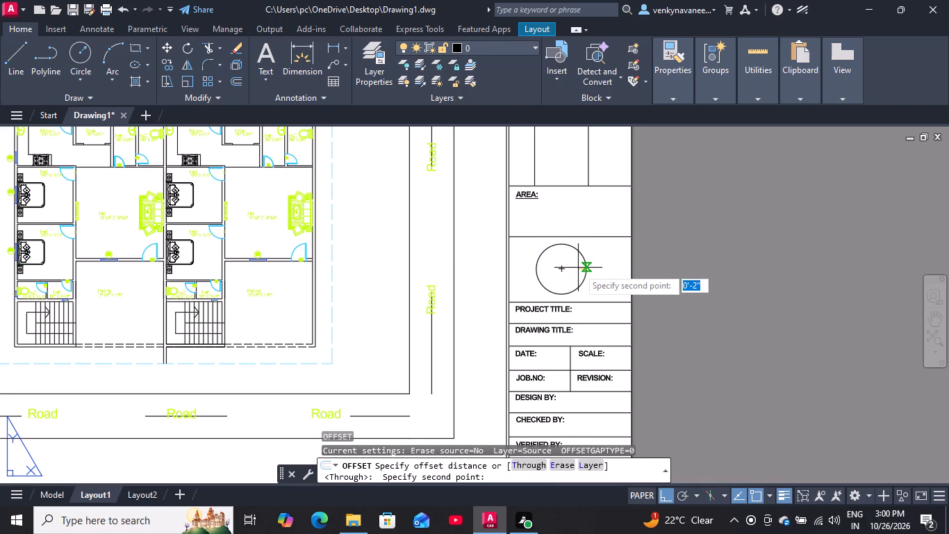
key("space")
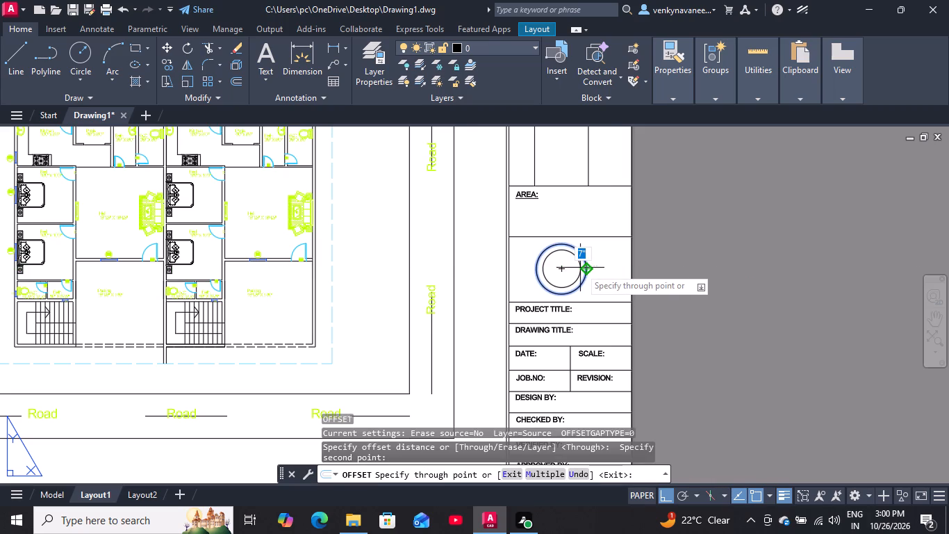
key("6")
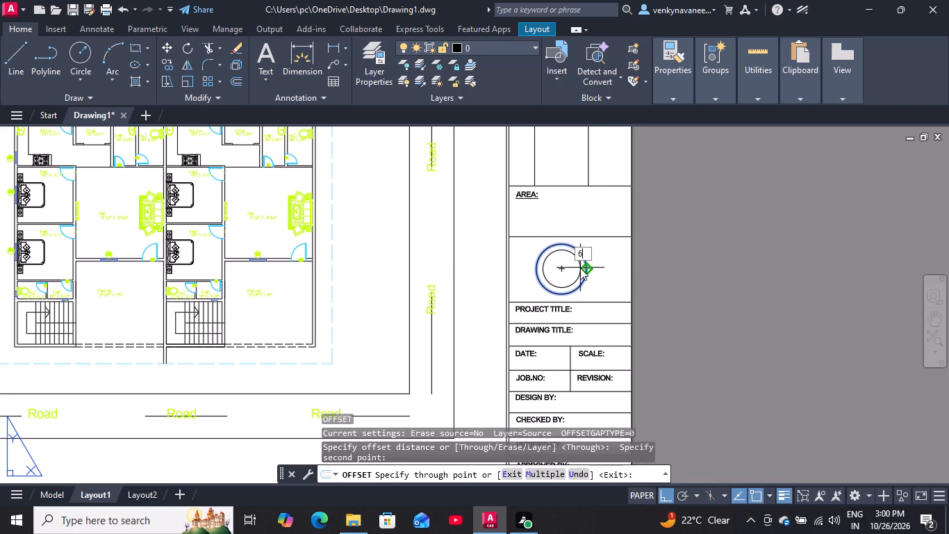
key("shift+quotedbl")
key("Return")
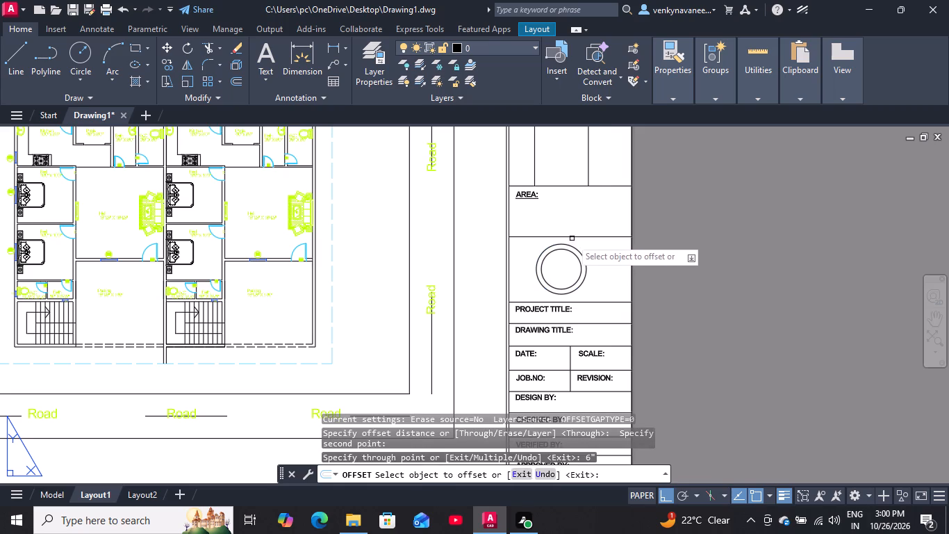
key("space")
Scale both concentric circles down about their shared centre to roughly two-thirds of their size.
left_click_drag(606, 261, 588, 270)
left_click(570, 274)
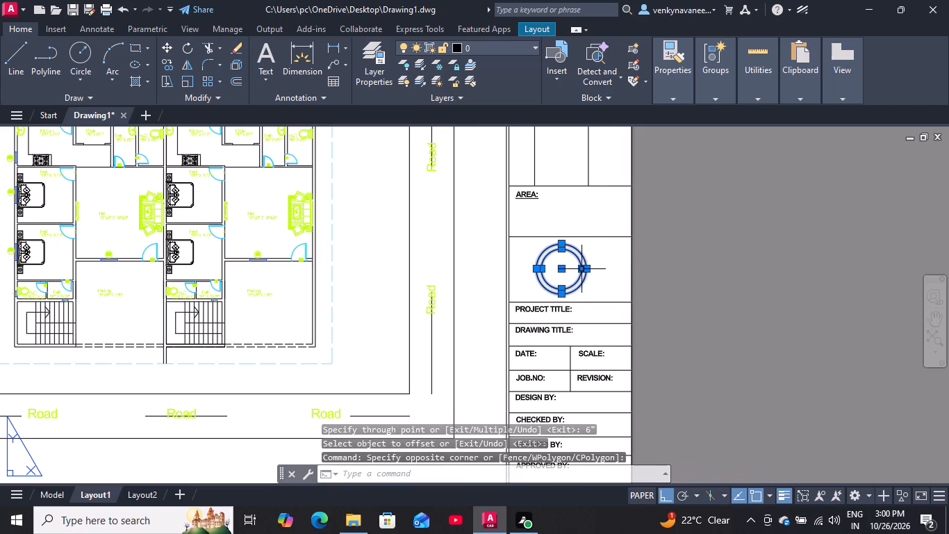
type("SC")
key("Return")
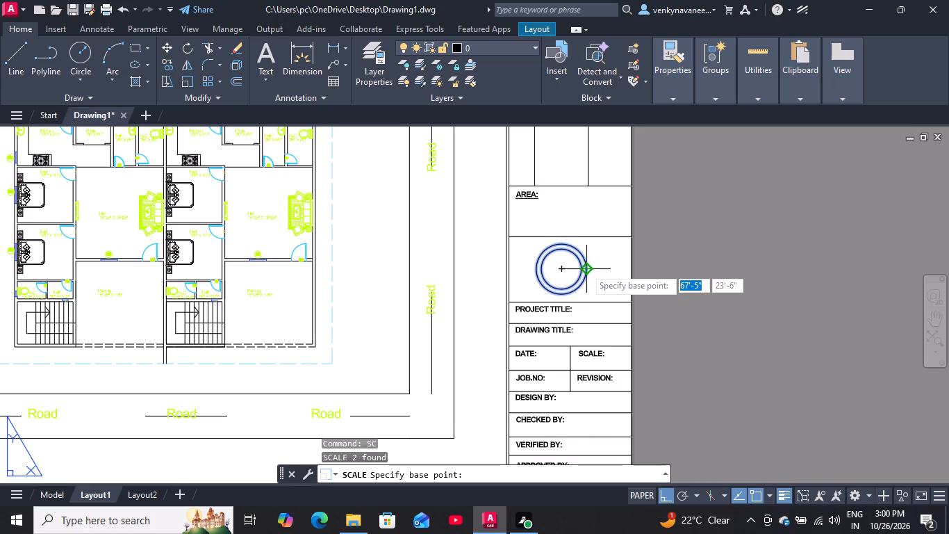
left_click(559, 270)
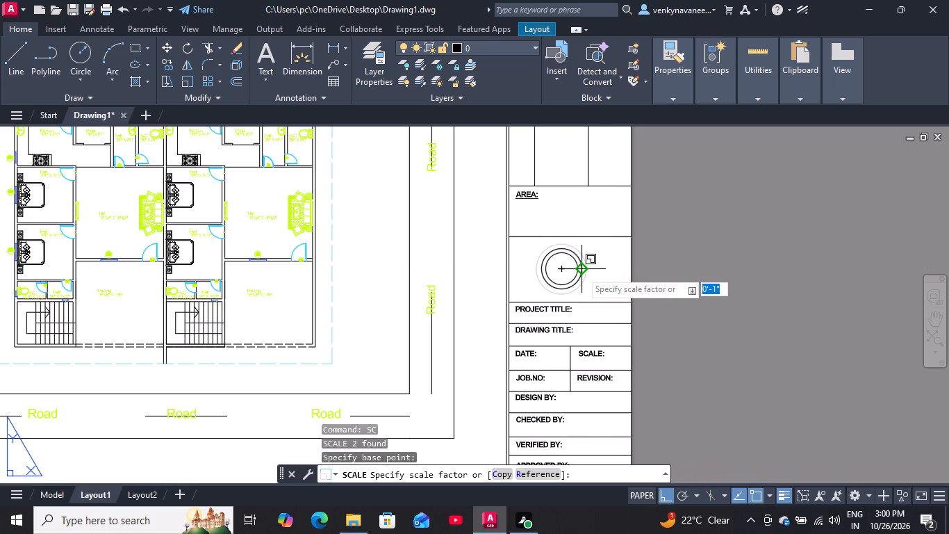
scroll(578, 273, "up", 2)
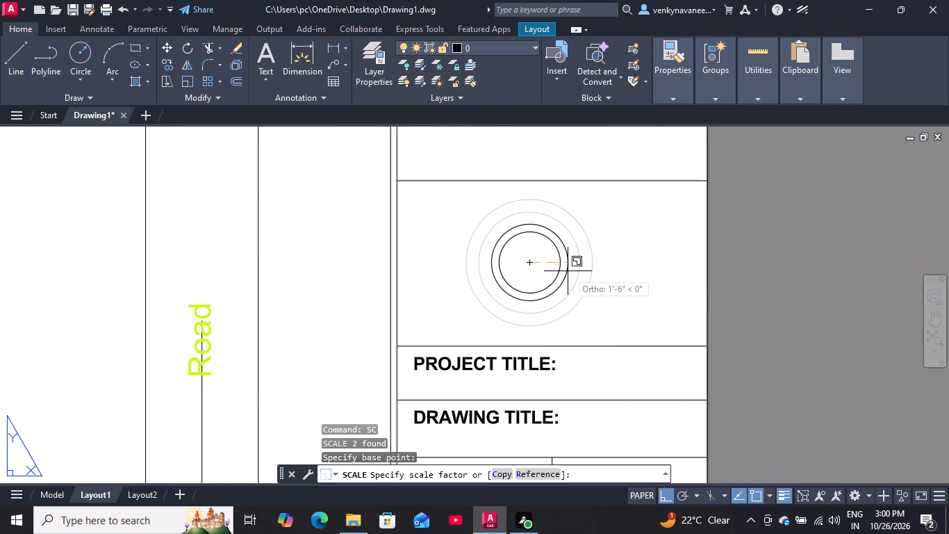
left_click(570, 271)
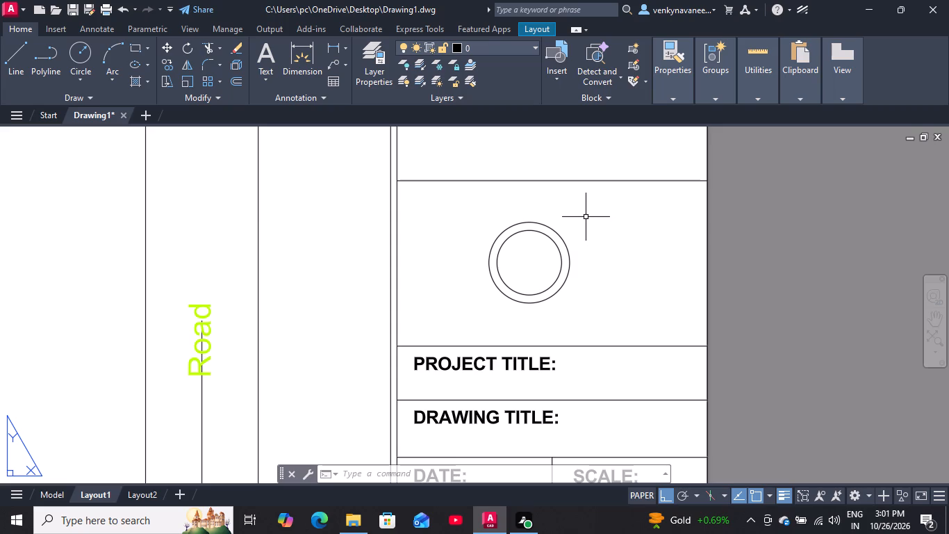
Draw a horizontal line through the circles' centre, from slightly outside the outer circle's left edge to its right quadrant.
key("l")
key("Return")
left_click(481, 264)
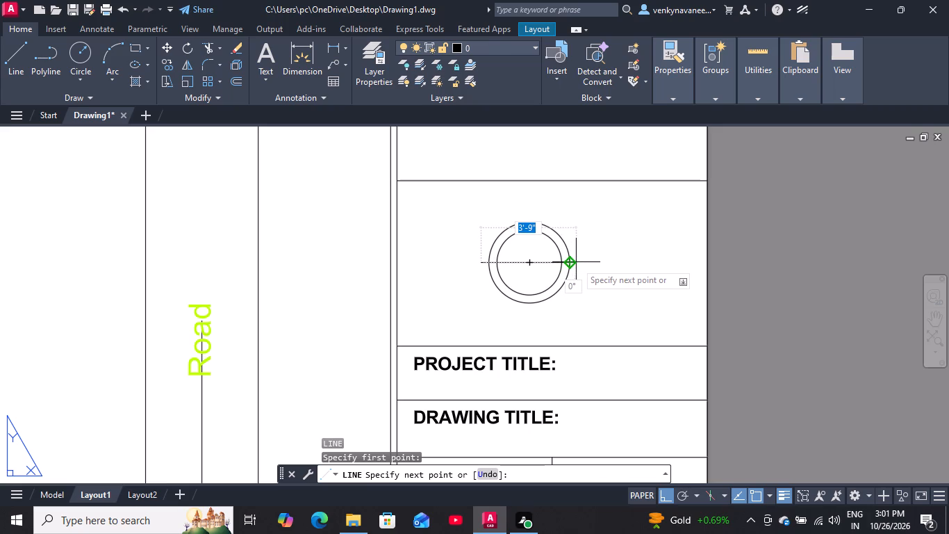
left_click(576, 262)
key("space")
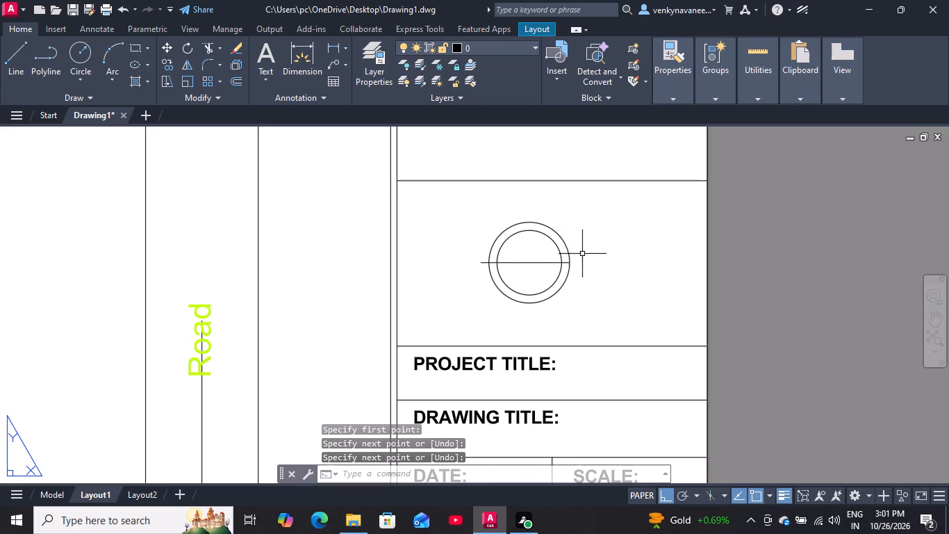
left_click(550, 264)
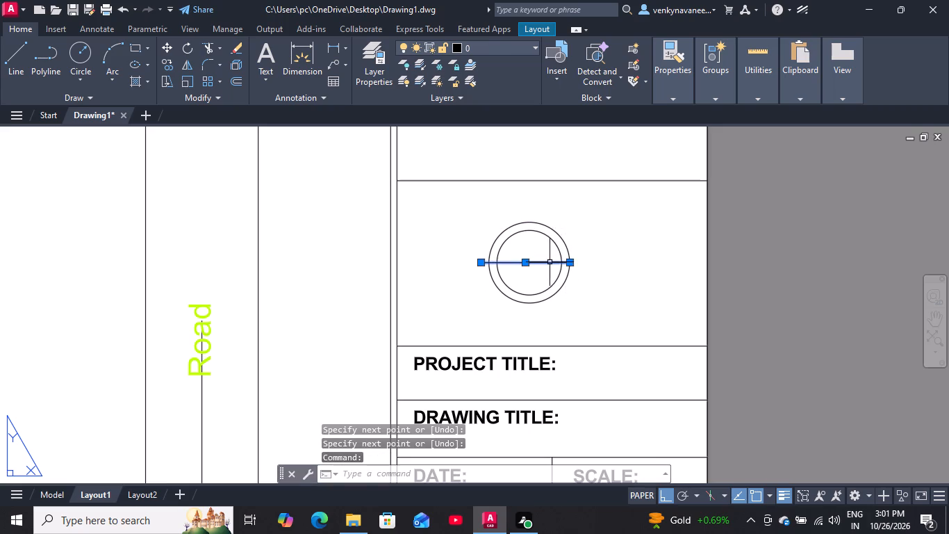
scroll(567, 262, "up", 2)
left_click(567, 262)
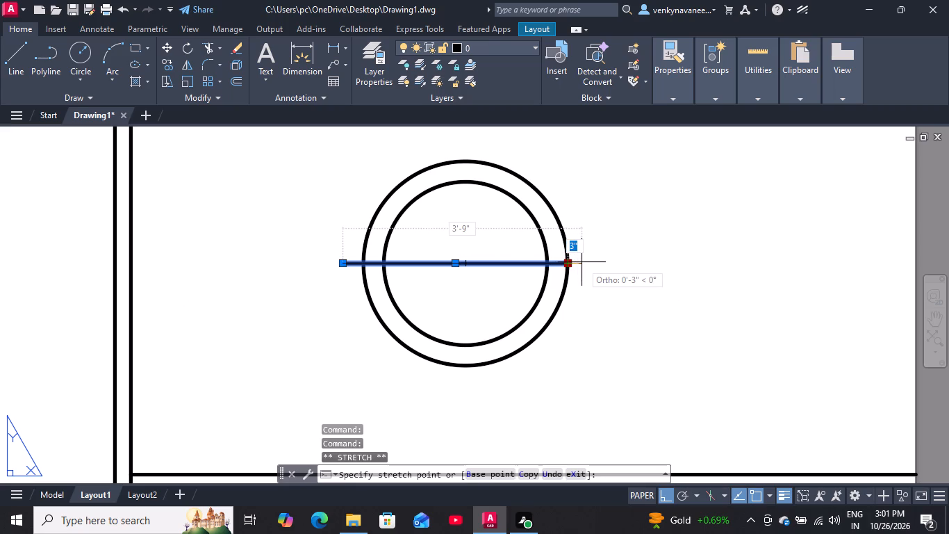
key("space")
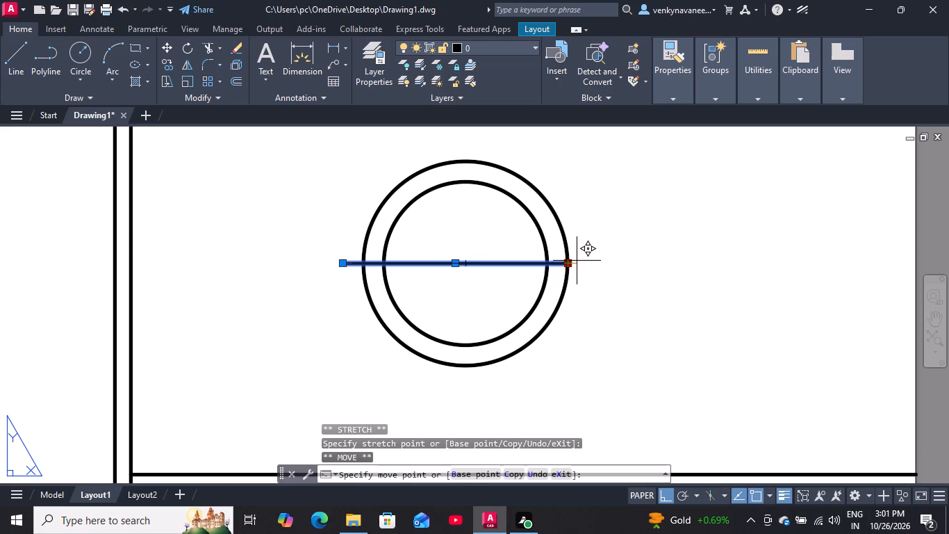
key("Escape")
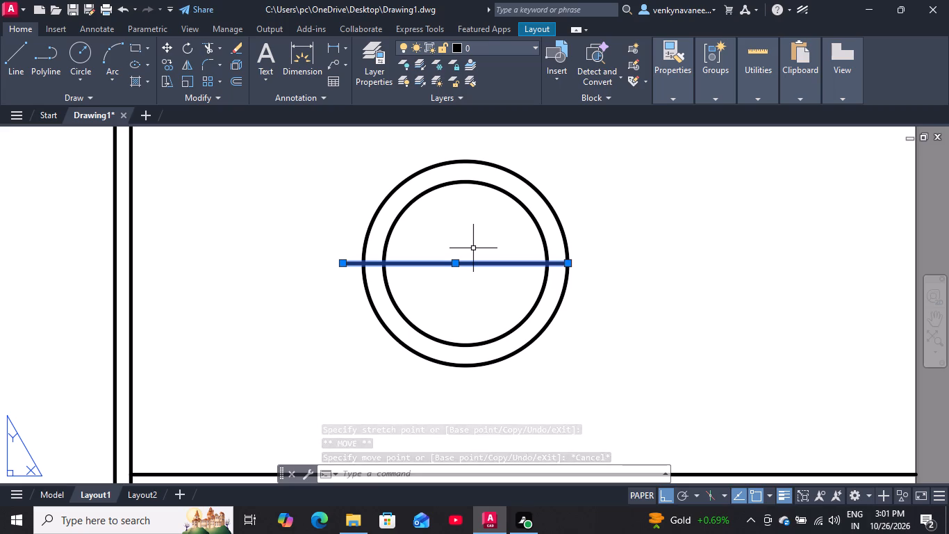
Break the horizontal line at the point where it meets the outer circle's left quadrant.
type("BRE")
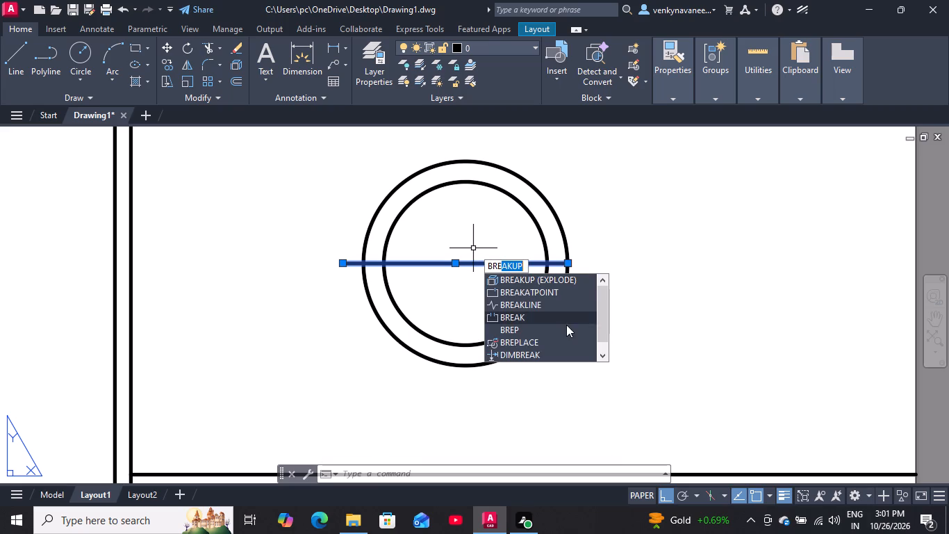
left_click(537, 295)
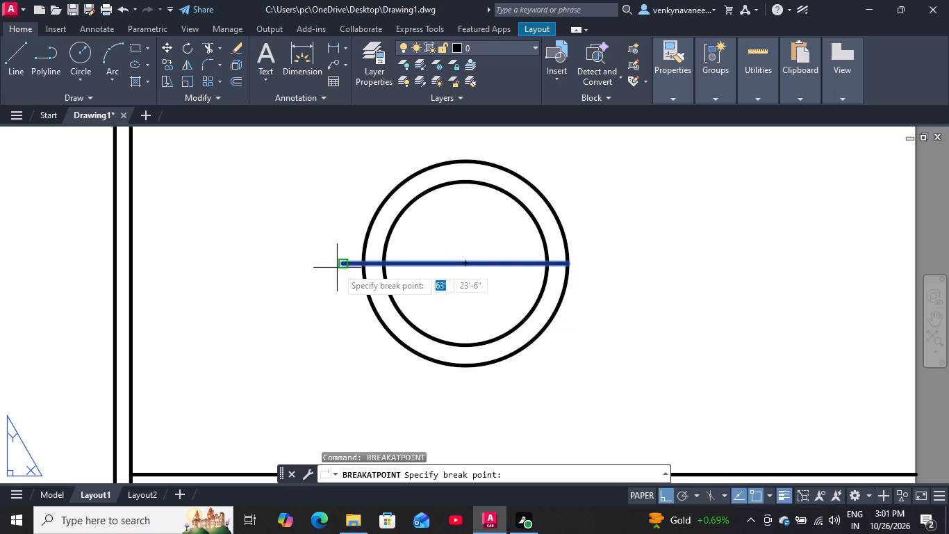
left_click(362, 266)
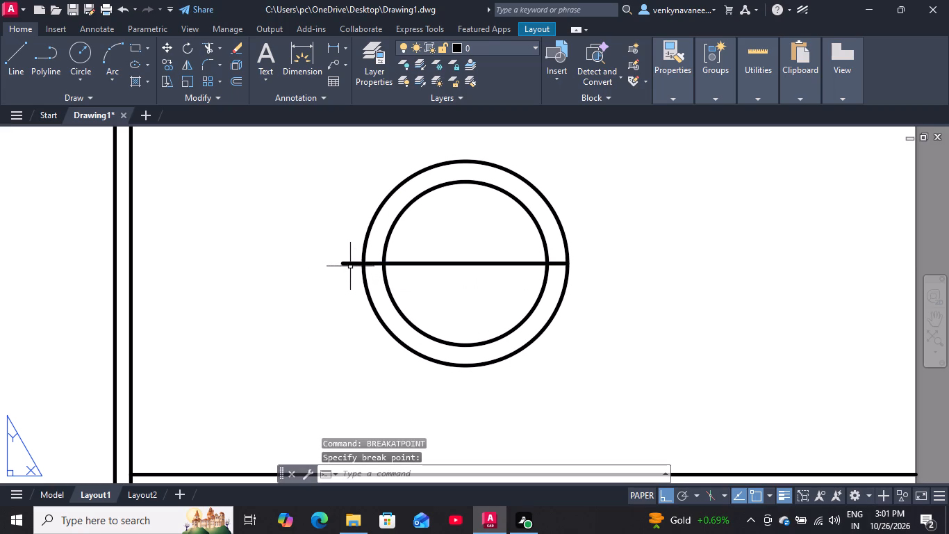
Mirror the short stub outside the outer circle across the vertical axis through the centre, keeping the original stub.
left_click(350, 264)
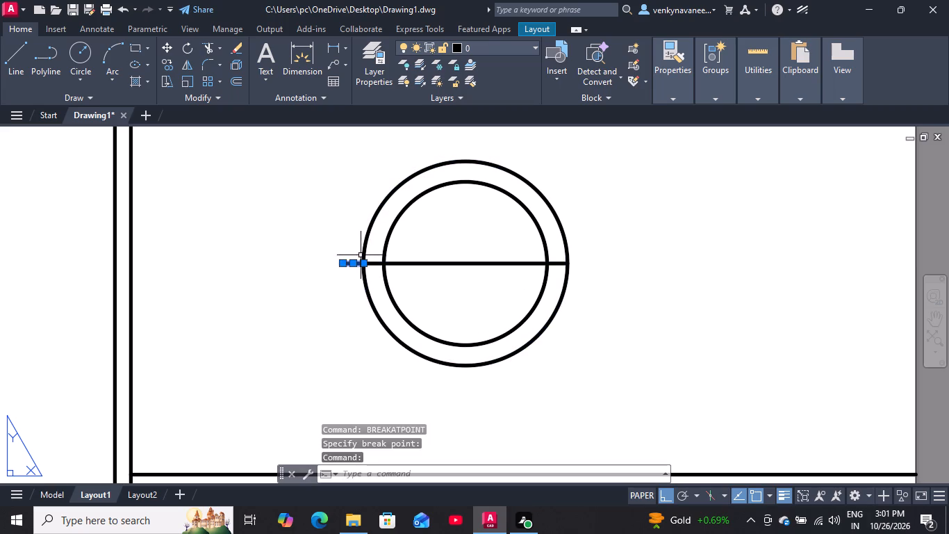
type("MI")
key("Return")
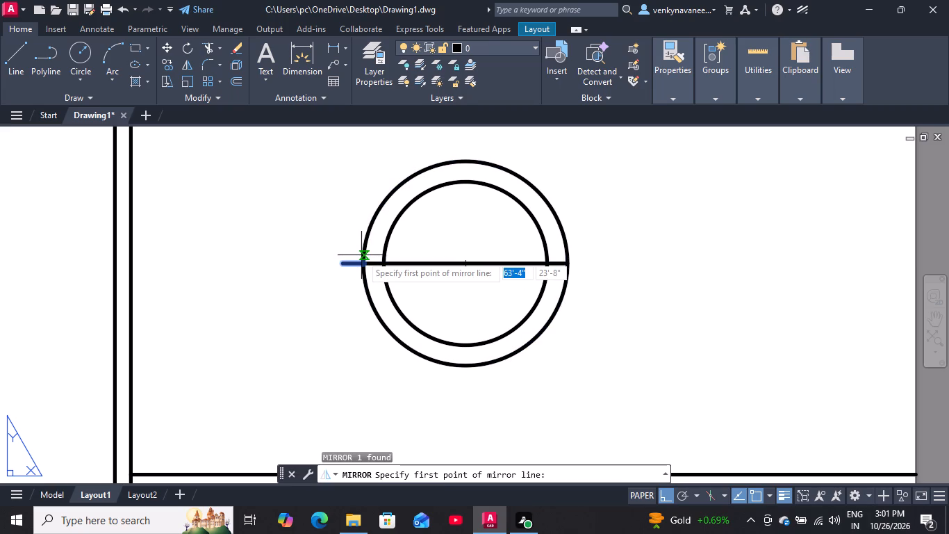
left_click(464, 264)
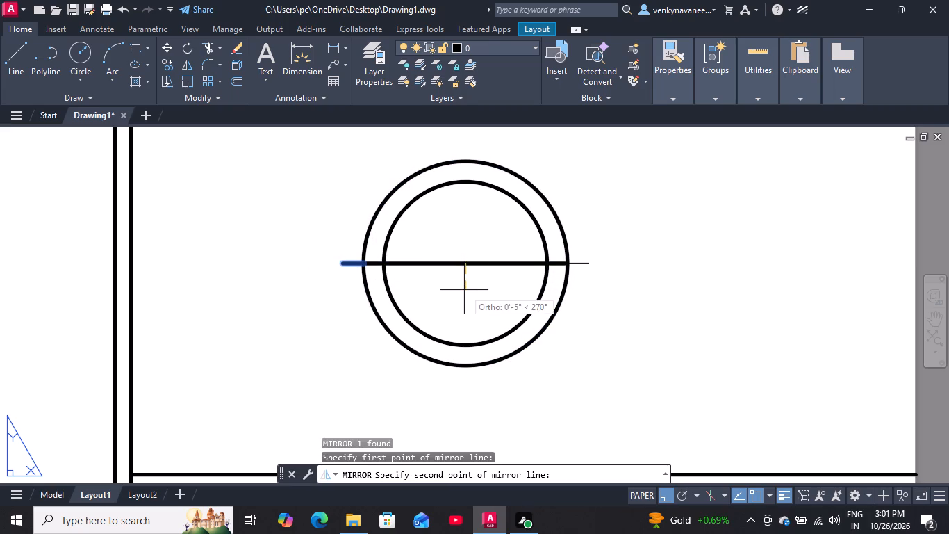
left_click(464, 291)
left_click_drag(493, 340, 464, 291)
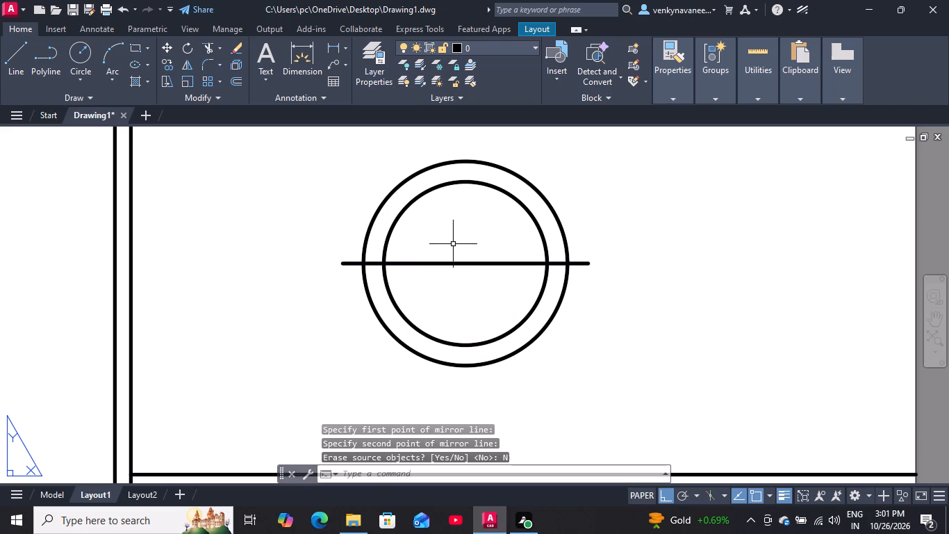
Join the middle line and the two outer stubs into a single horizontal line.
left_click(478, 264)
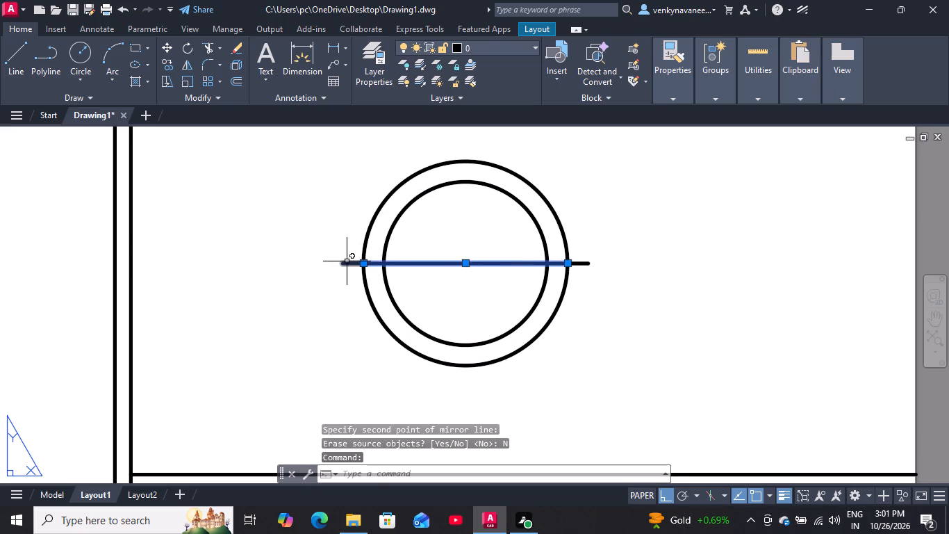
left_click(347, 261)
left_click(584, 265)
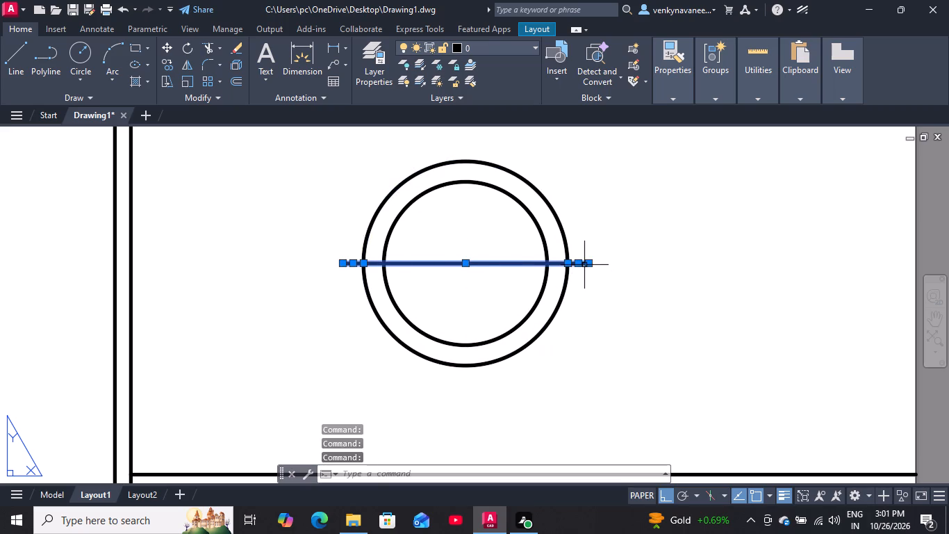
key("j")
key("Return")
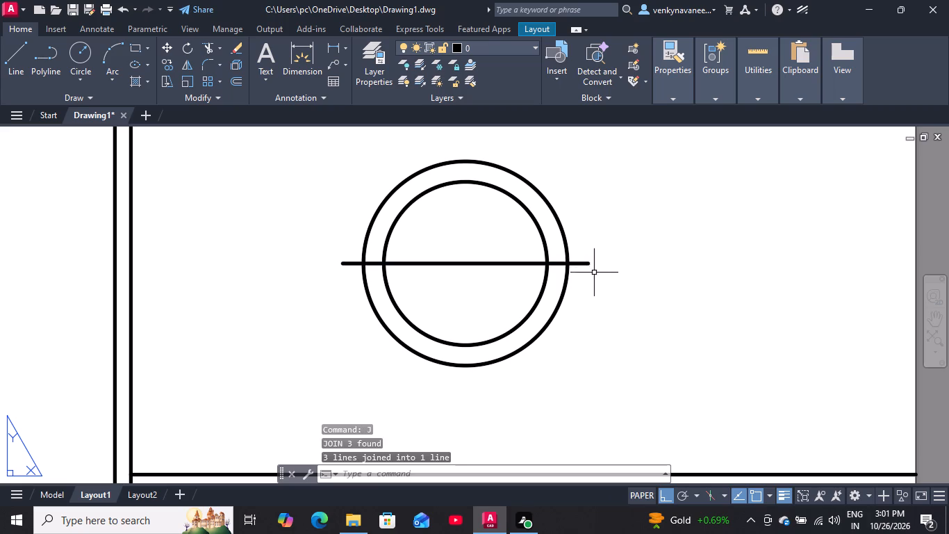
Copy the joined horizontal line in place, using the circles' centre as both base point and destination.
left_click(465, 262)
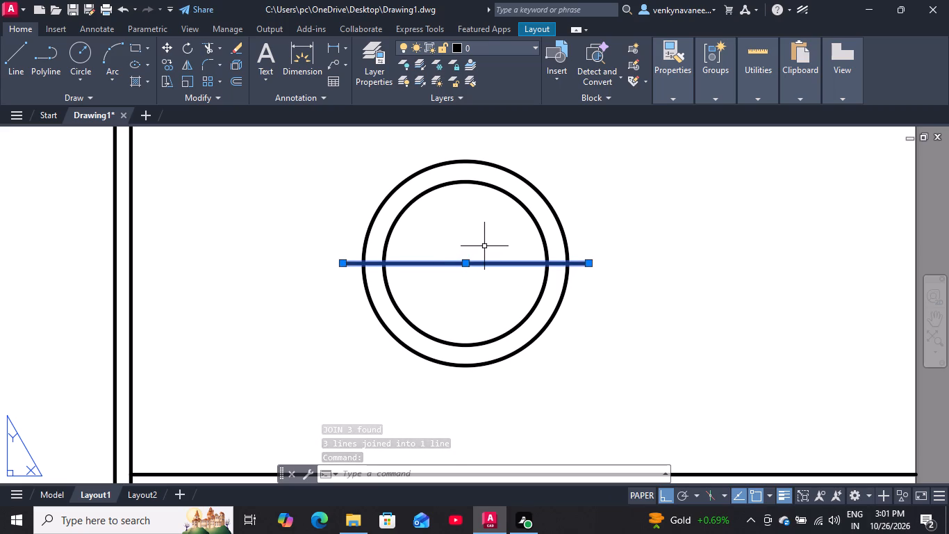
type("CO")
key("Return")
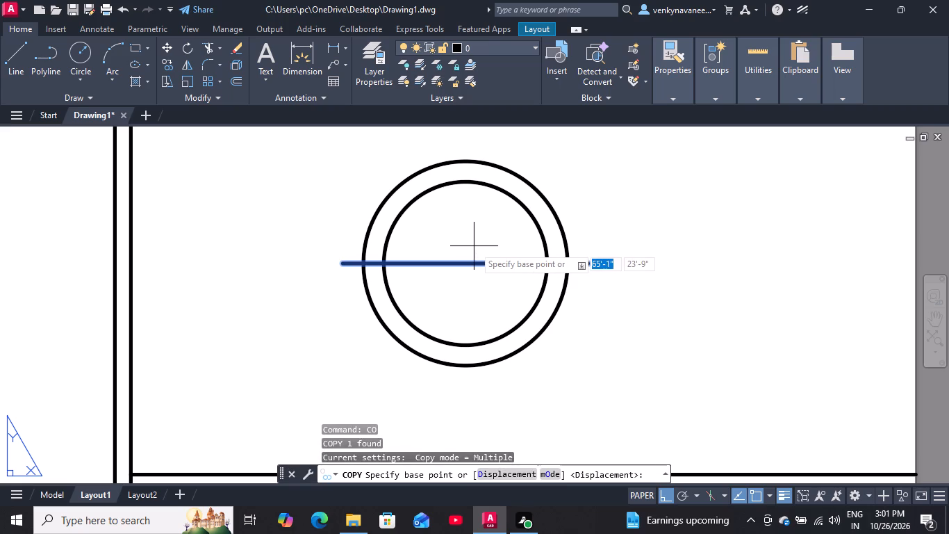
left_click(467, 266)
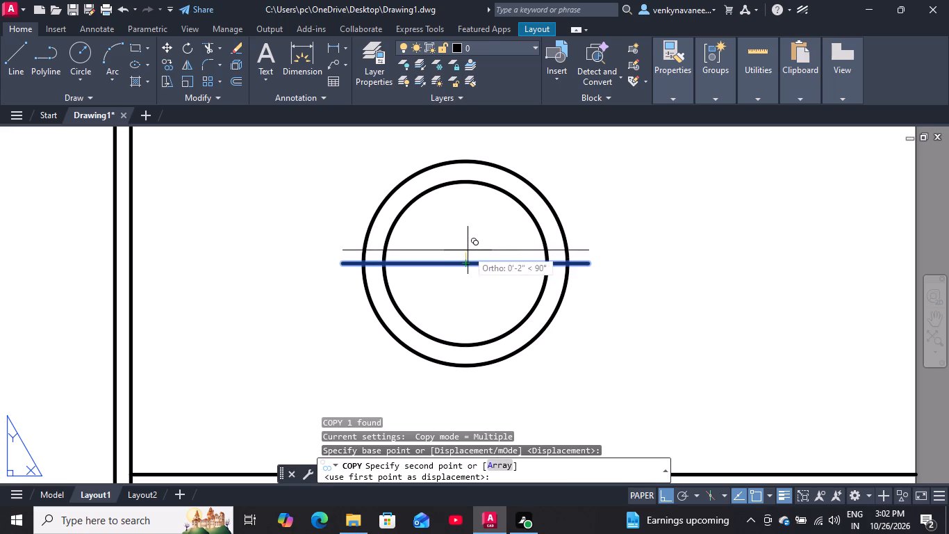
left_click(465, 261)
key("space")
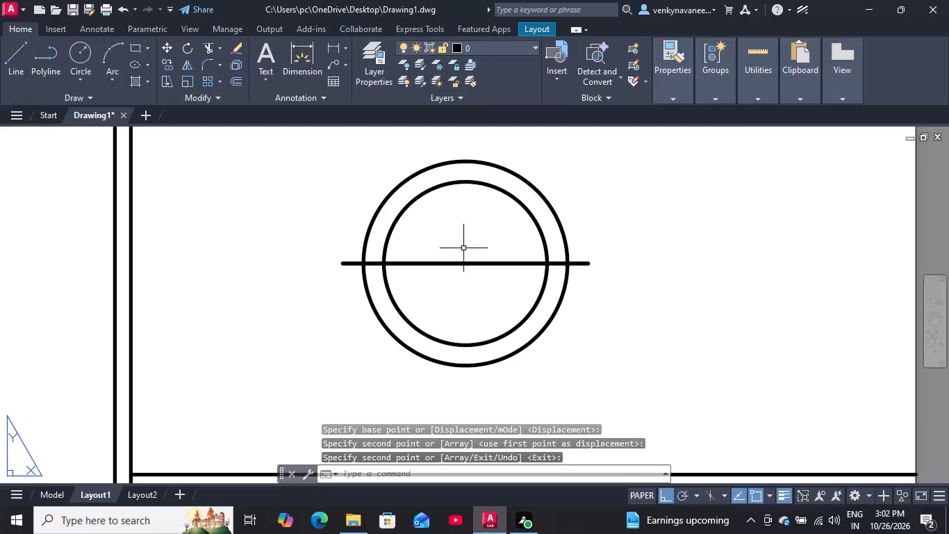
Rotate one of the two overlapping lines a quarter turn about the circles' centre so that it stands vertical.
left_click(463, 263)
type("RO")
key("Return")
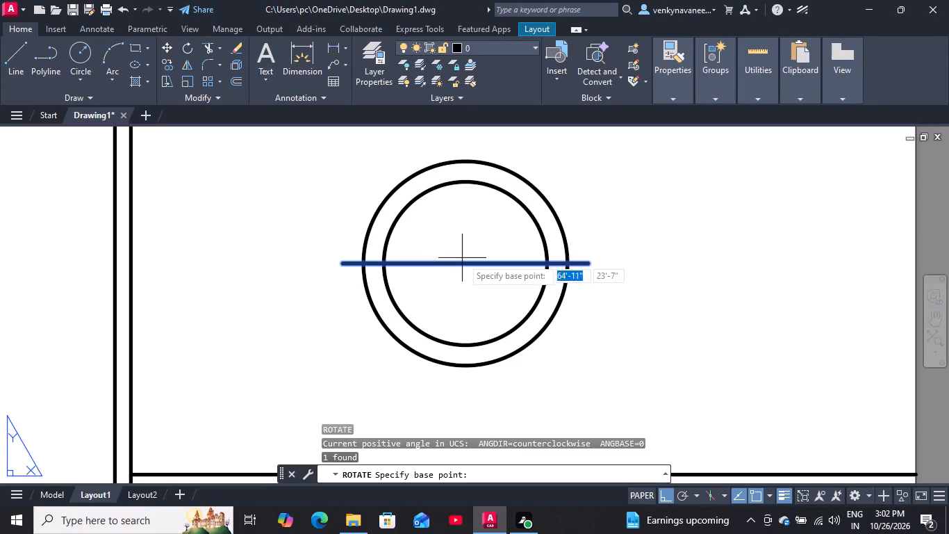
left_click(465, 261)
left_click(453, 289)
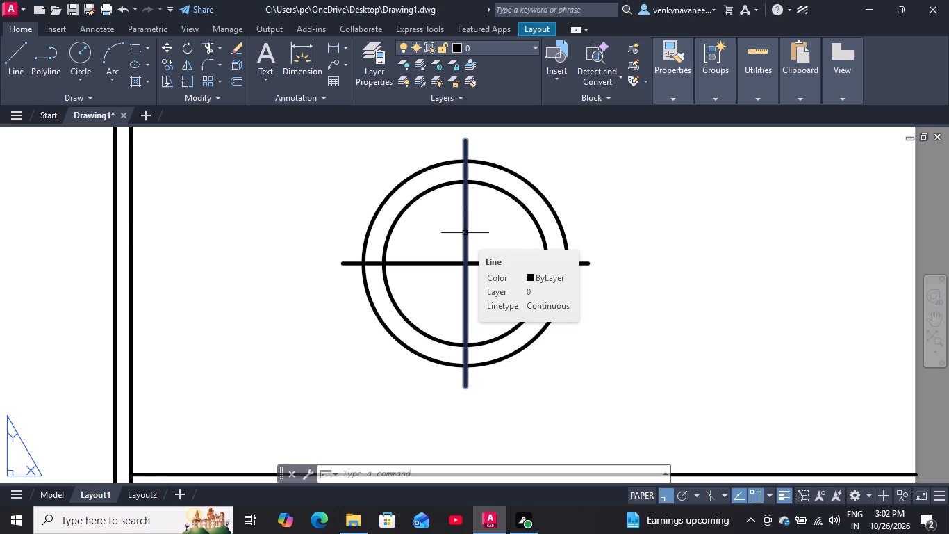
Copy the vertical line in place, using the circles' centre as both base point and destination.
left_click(465, 233)
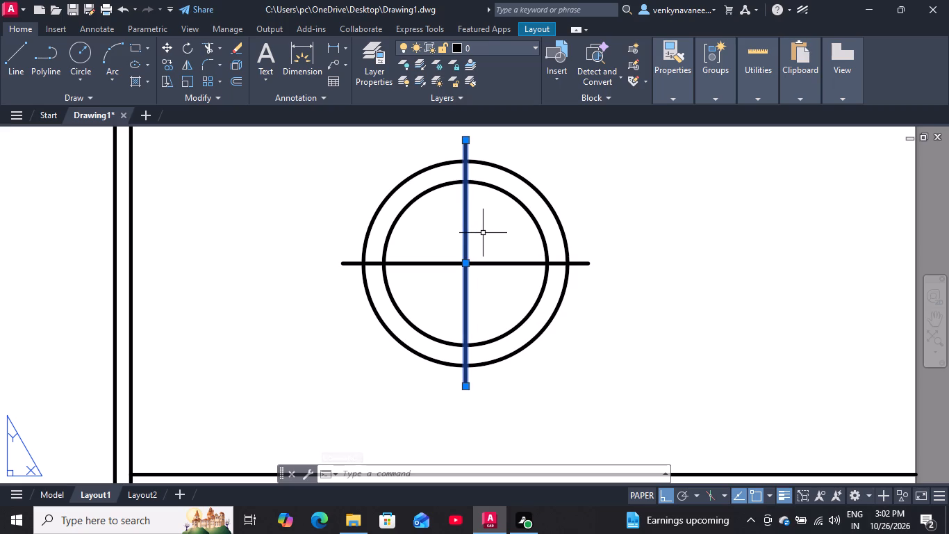
type("CO")
key("Return")
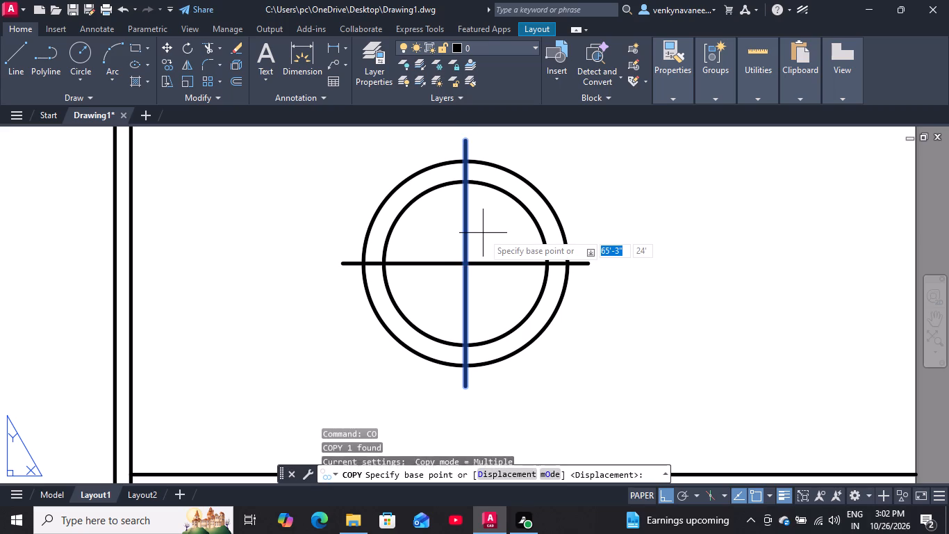
left_click(465, 266)
left_click(464, 264)
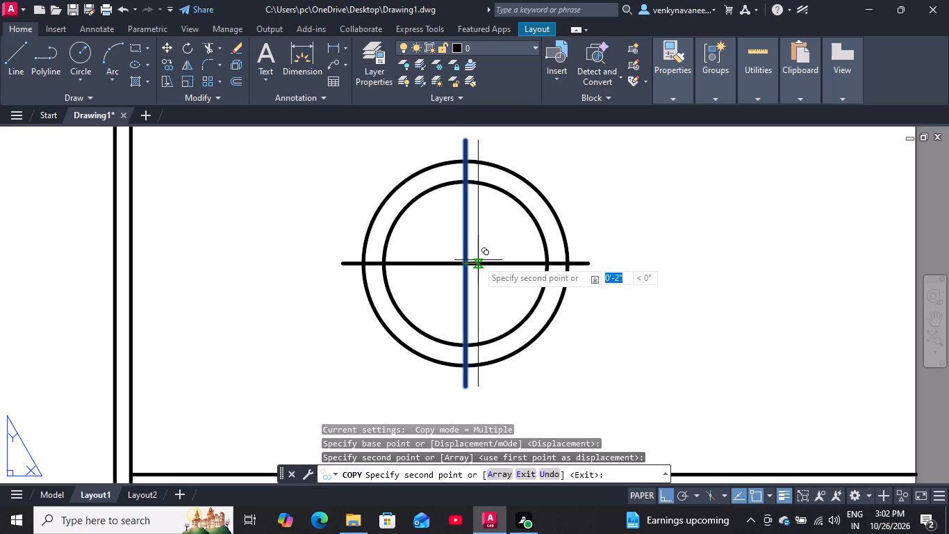
left_click(463, 261)
key("space")
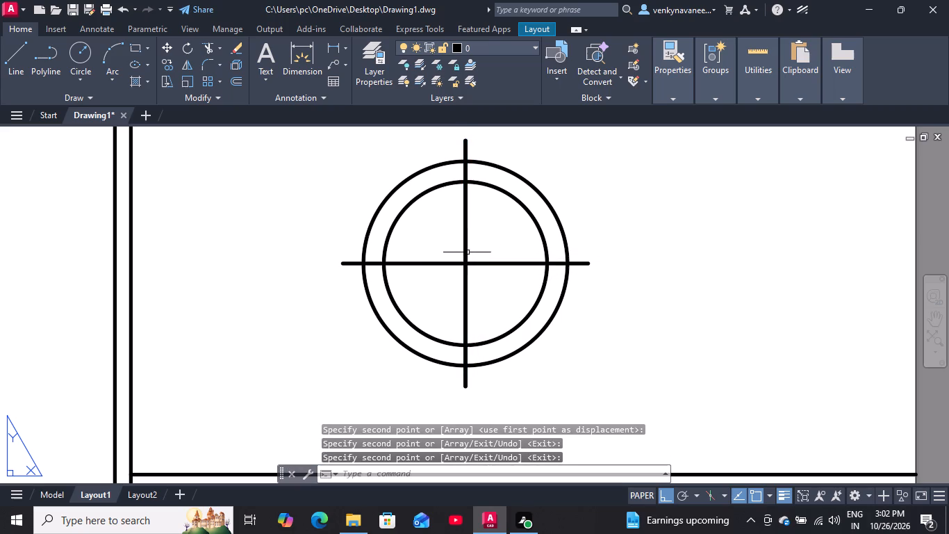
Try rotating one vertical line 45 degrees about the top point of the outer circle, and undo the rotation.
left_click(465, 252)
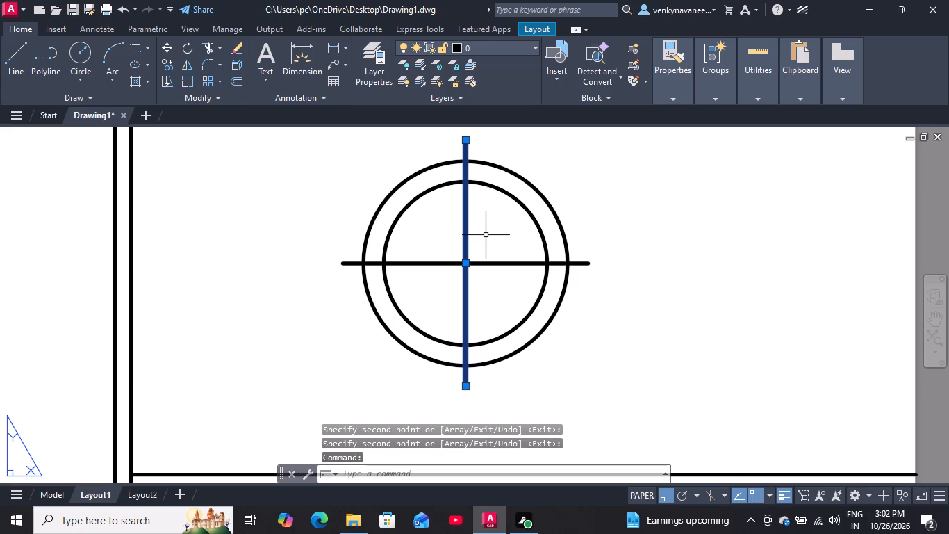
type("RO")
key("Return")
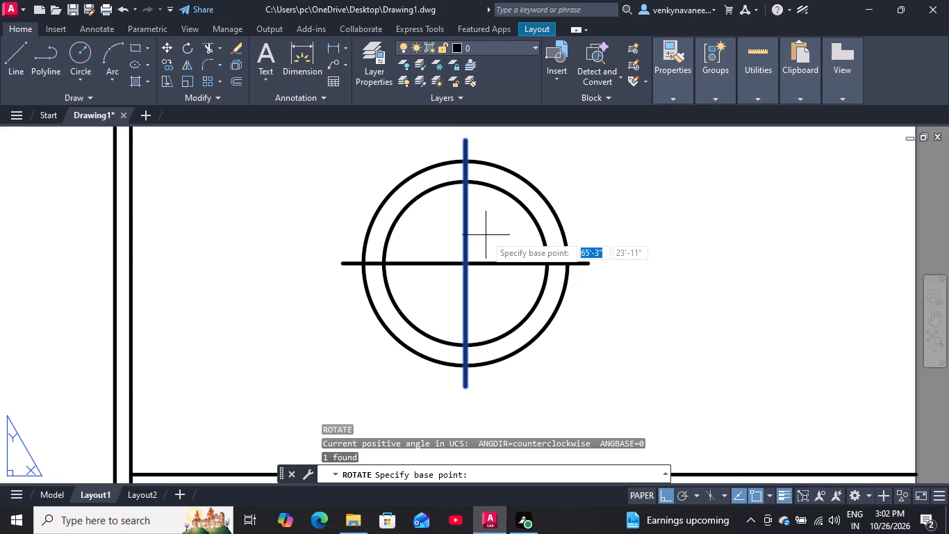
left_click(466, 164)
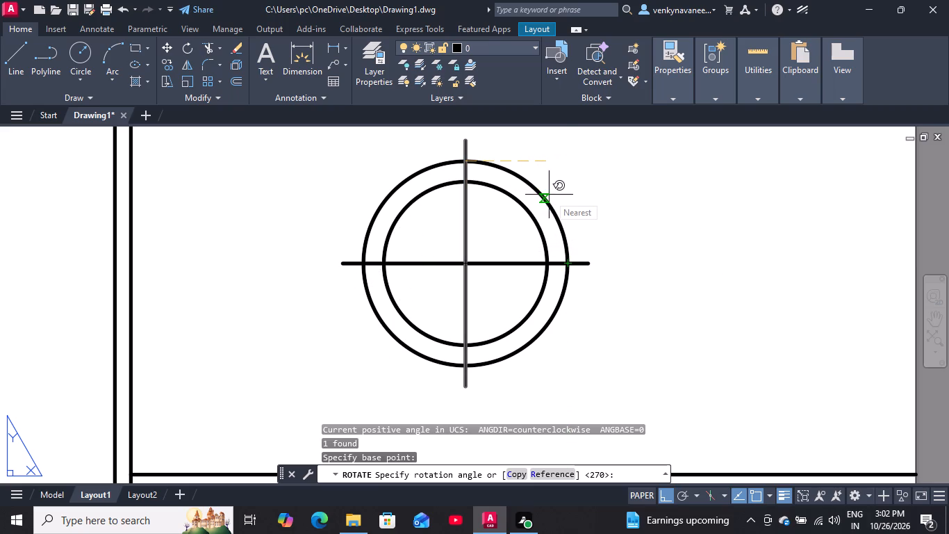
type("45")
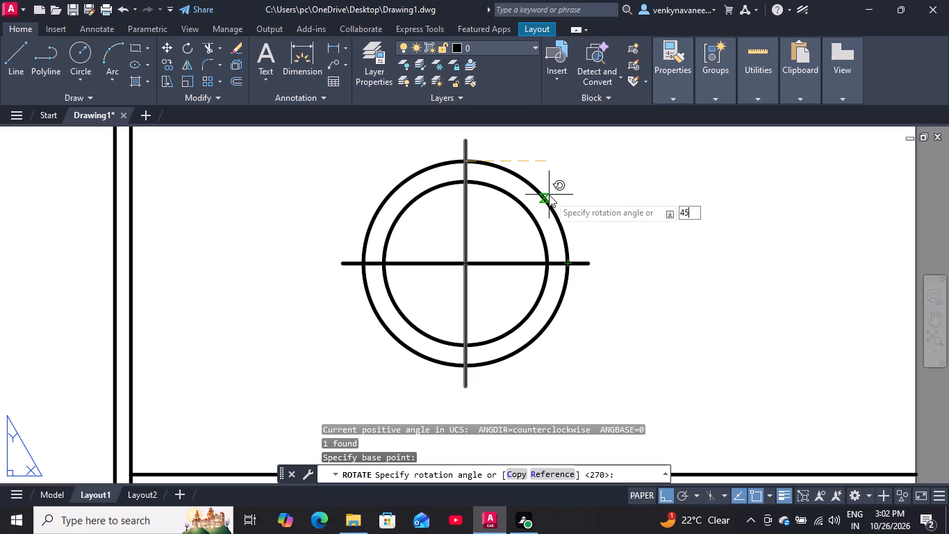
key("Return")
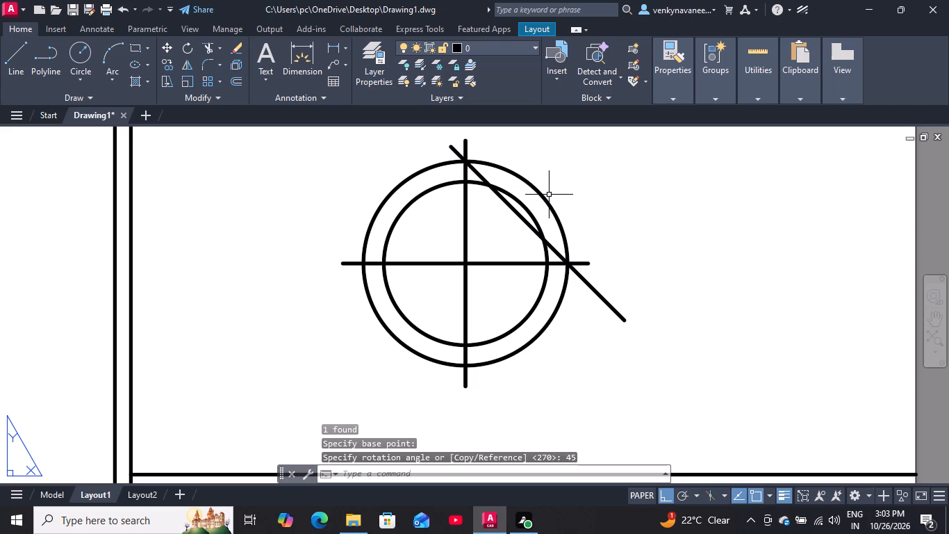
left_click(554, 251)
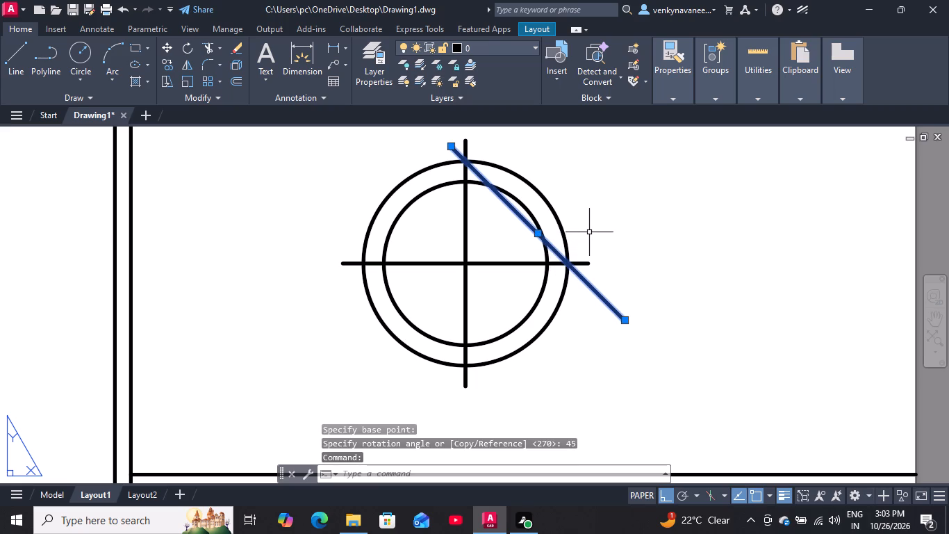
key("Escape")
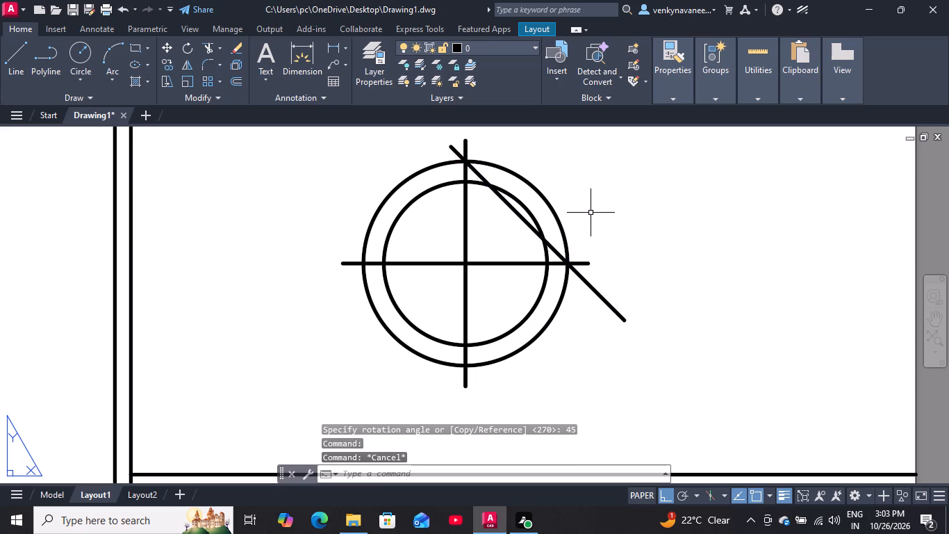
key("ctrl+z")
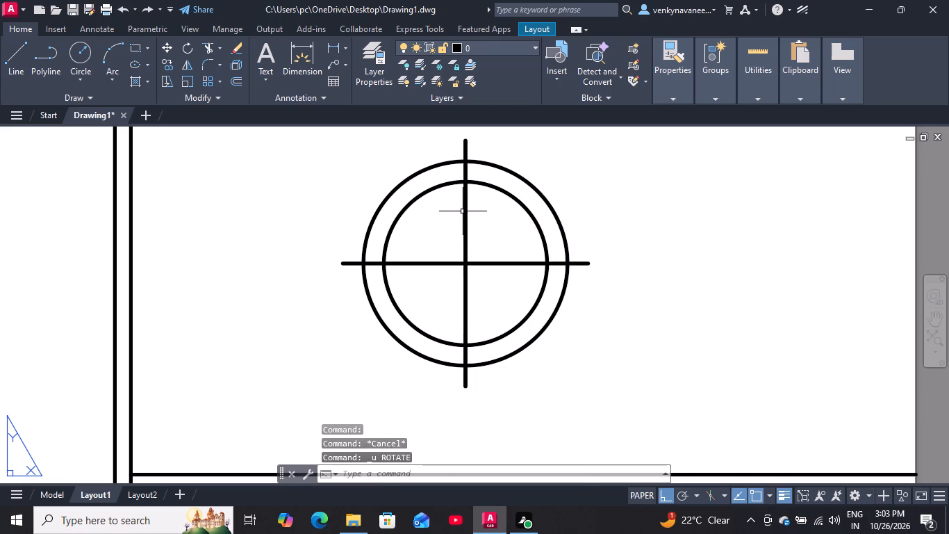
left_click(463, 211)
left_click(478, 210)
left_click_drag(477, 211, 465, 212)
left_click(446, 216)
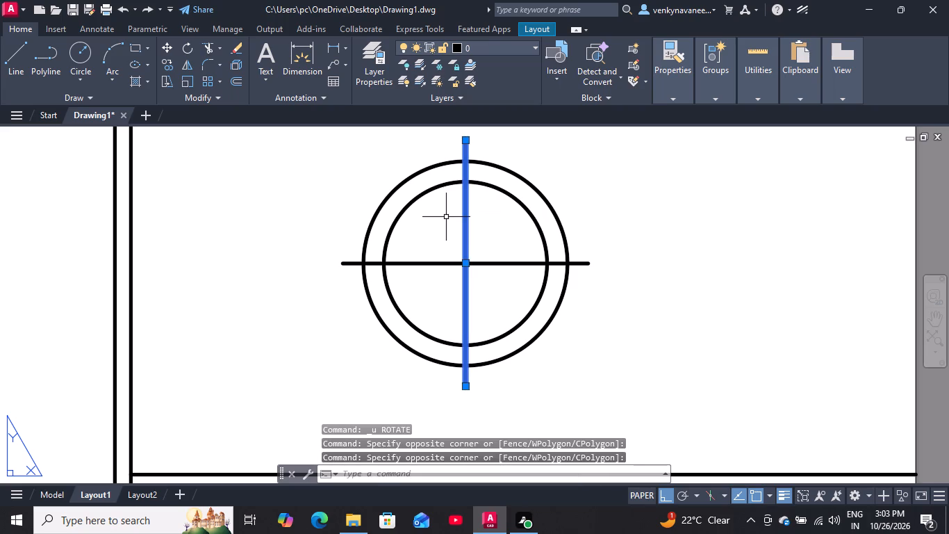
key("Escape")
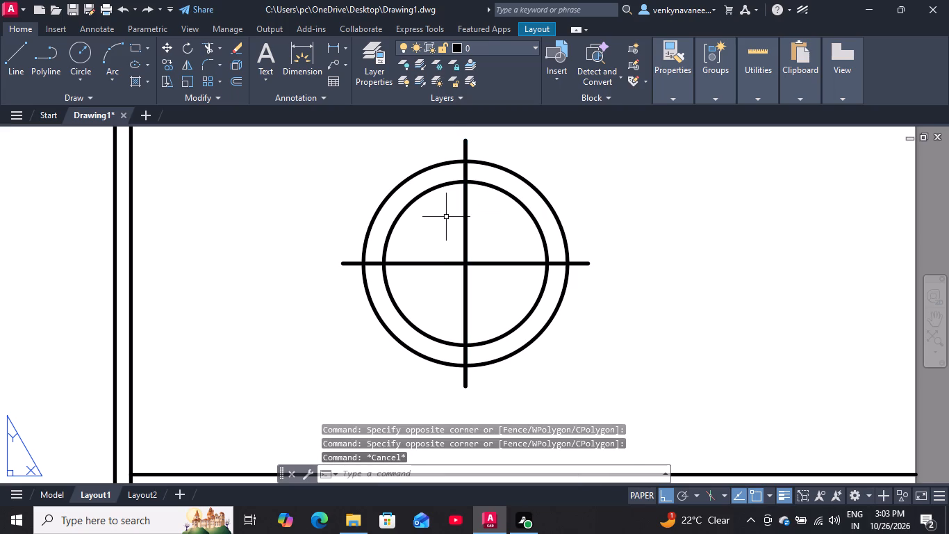
Rotate one of the overlapping vertical lines 45 degrees about the circles' centre to form a diagonal.
type("RO")
key("Return")
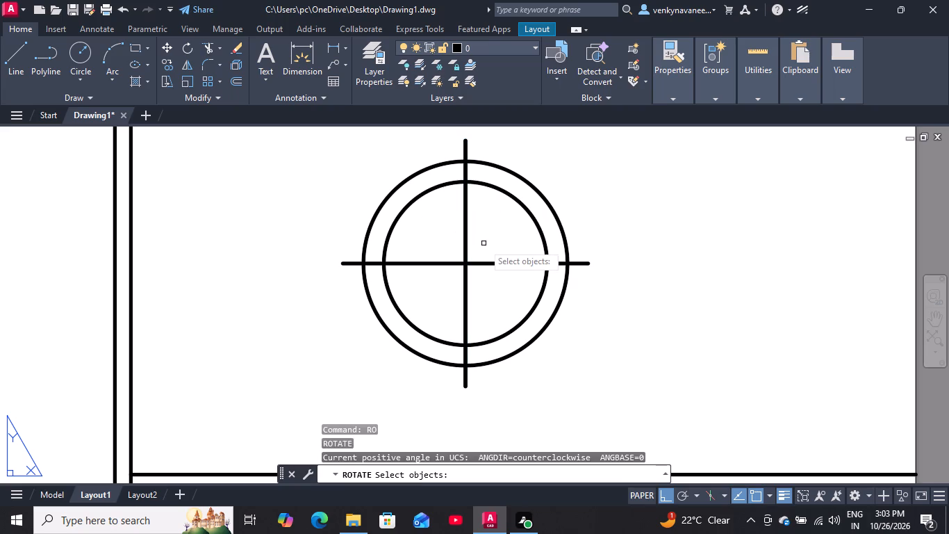
left_click(465, 248)
key("space")
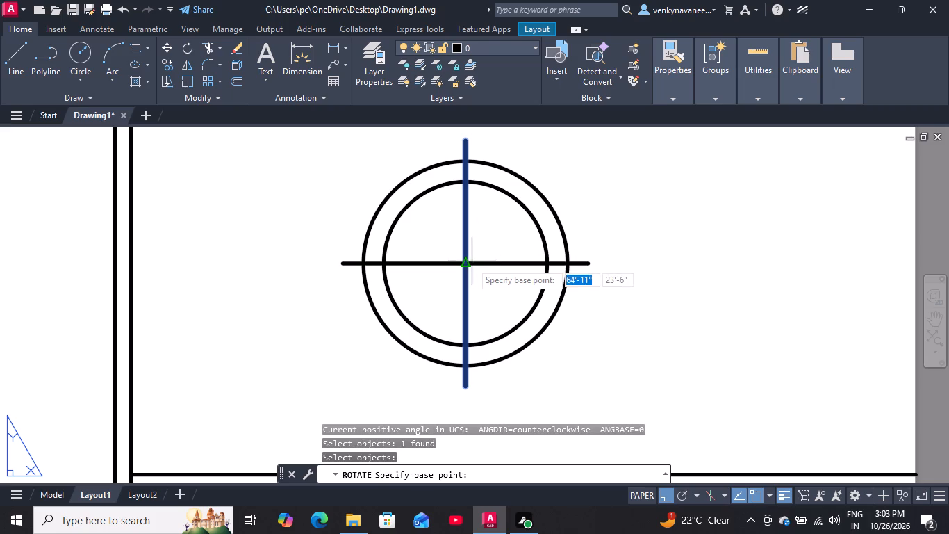
left_click(470, 262)
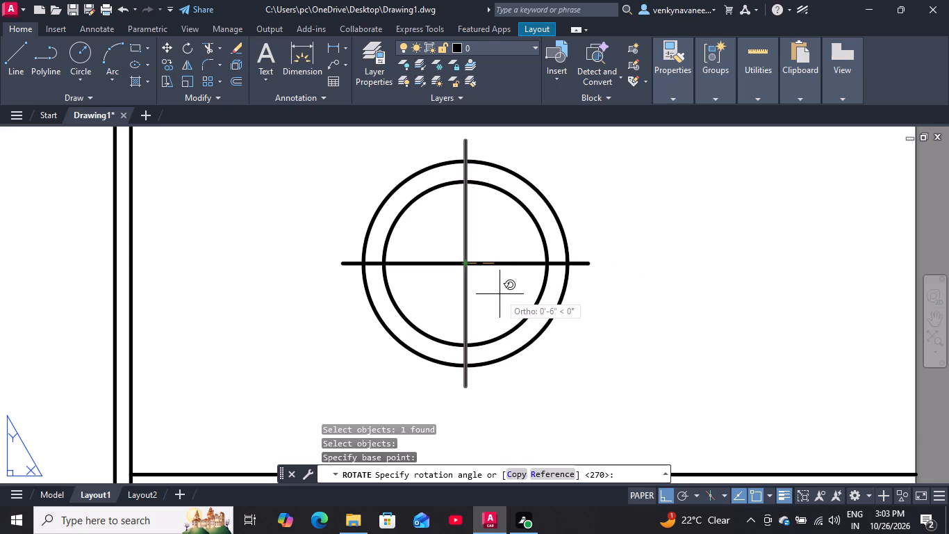
type("45")
key("Return")
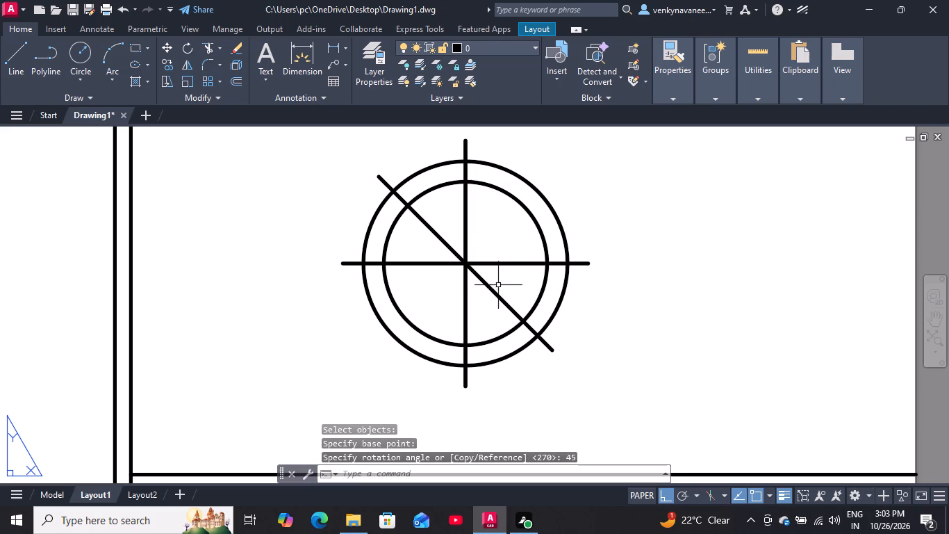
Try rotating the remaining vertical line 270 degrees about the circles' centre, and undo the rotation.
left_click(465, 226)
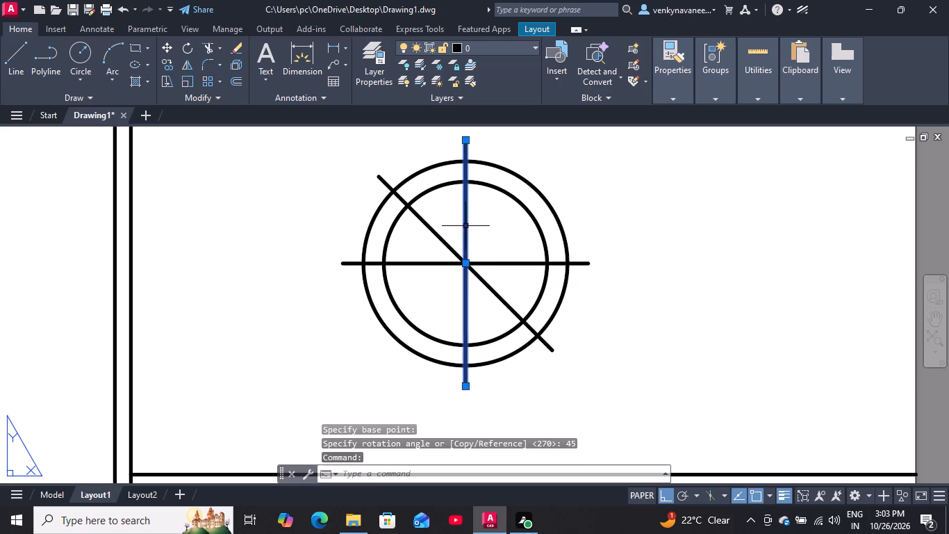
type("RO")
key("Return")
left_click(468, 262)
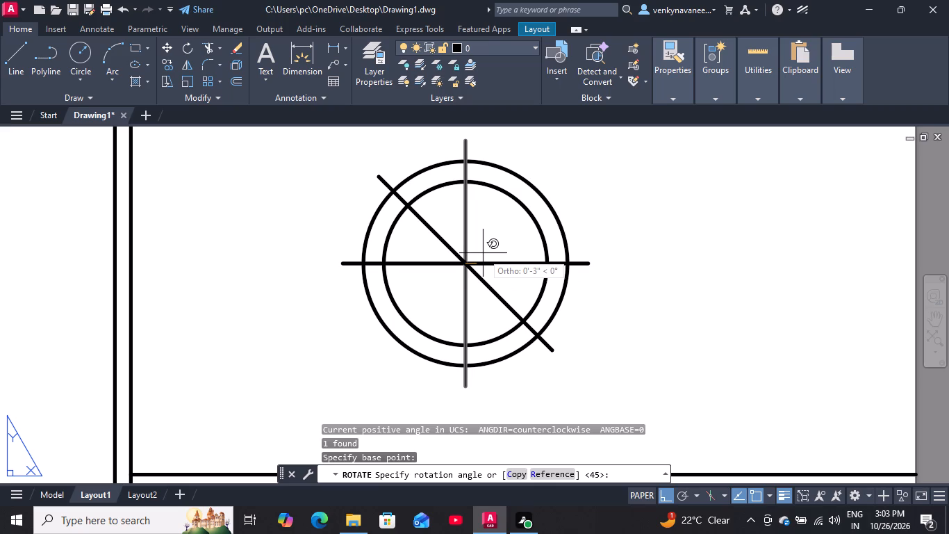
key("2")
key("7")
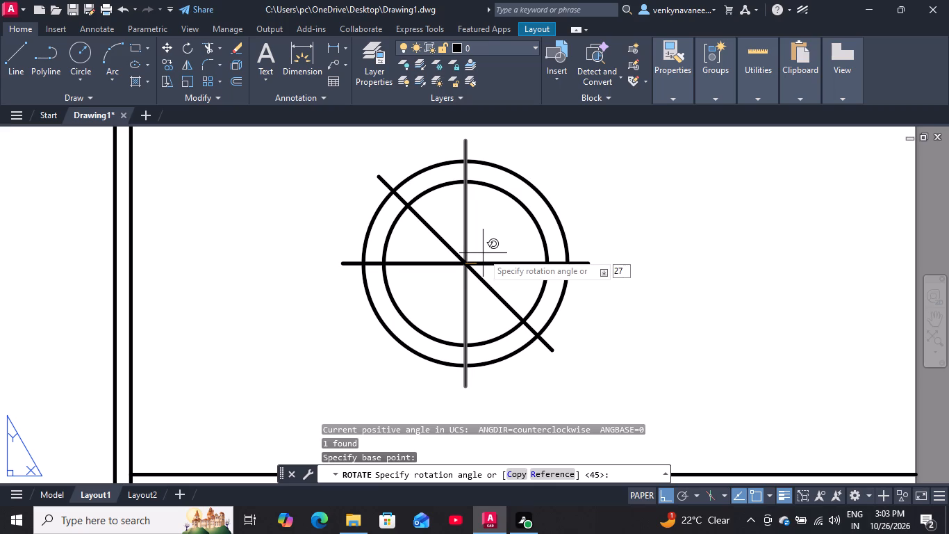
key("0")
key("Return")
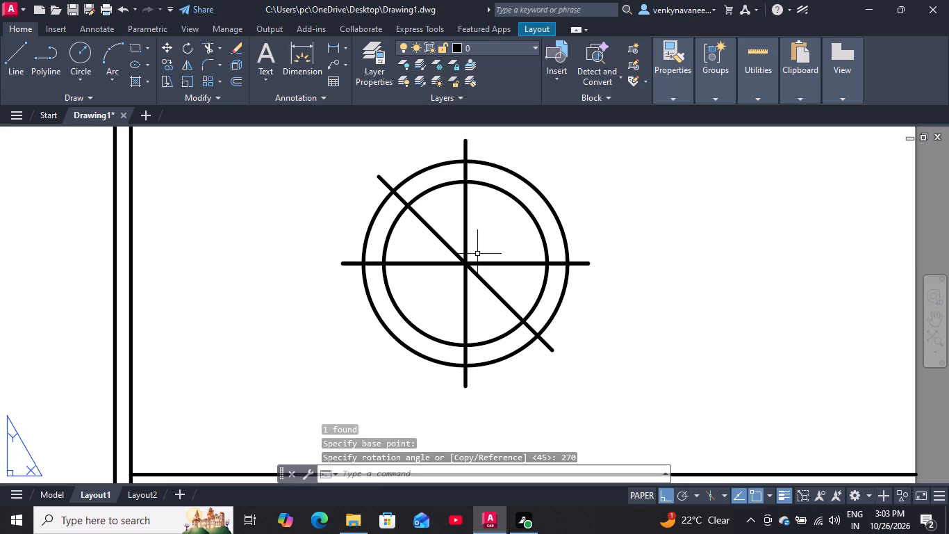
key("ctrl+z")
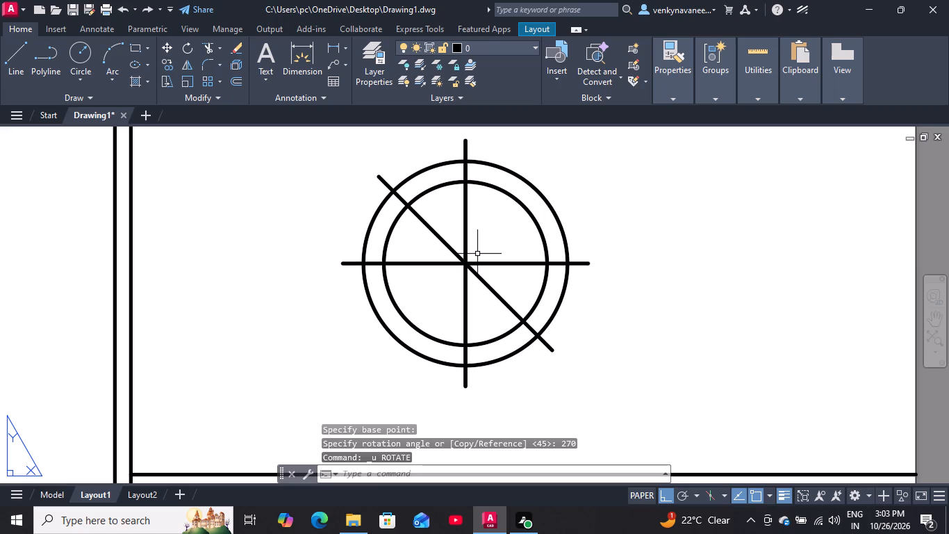
Mirror the diagonal line across the vertical axis through the circles' centre, keeping the original diagonal.
left_click(442, 241)
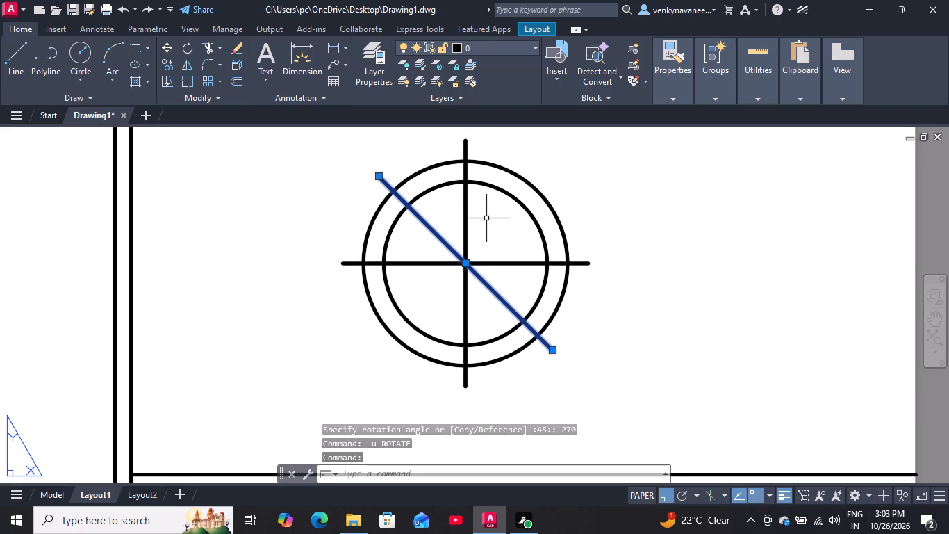
type("MI")
key("Return")
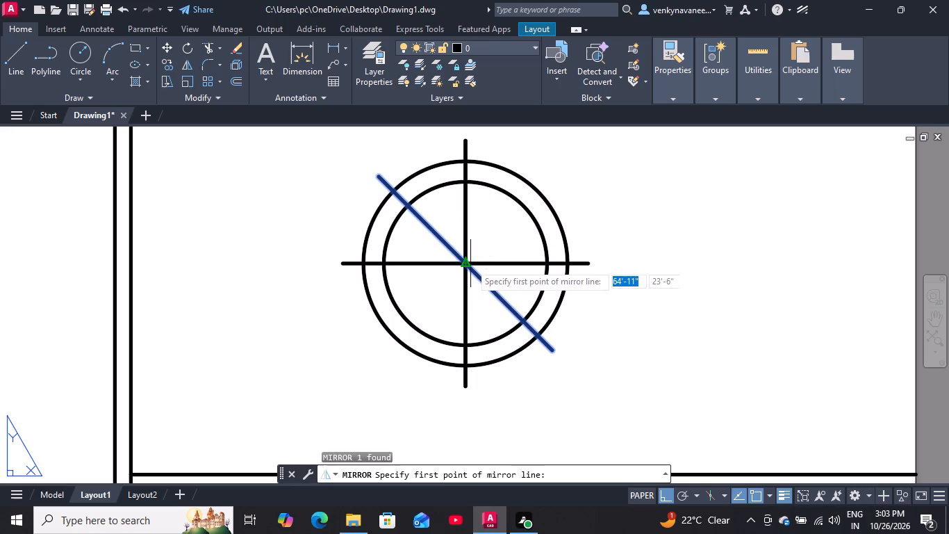
left_click(470, 264)
left_click(487, 225)
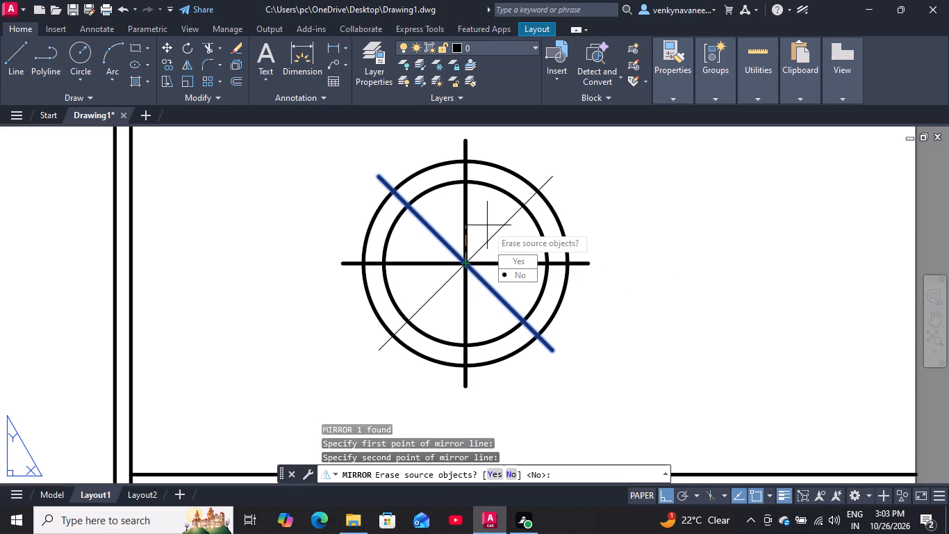
left_click_drag(516, 273, 487, 225)
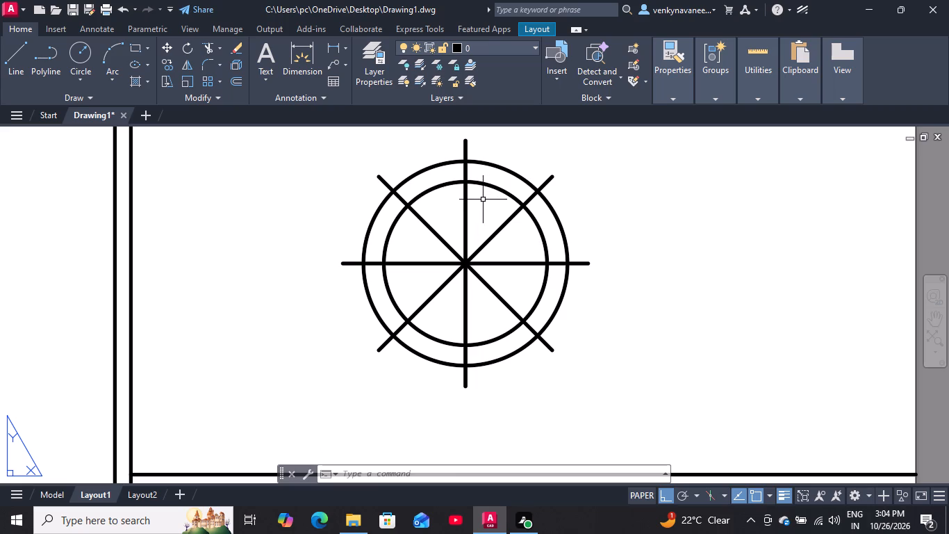
Draw a slanted line from the vertical line's lower end to the horizontal line, a short distance right of the circles' centre.
key("l")
key("Return")
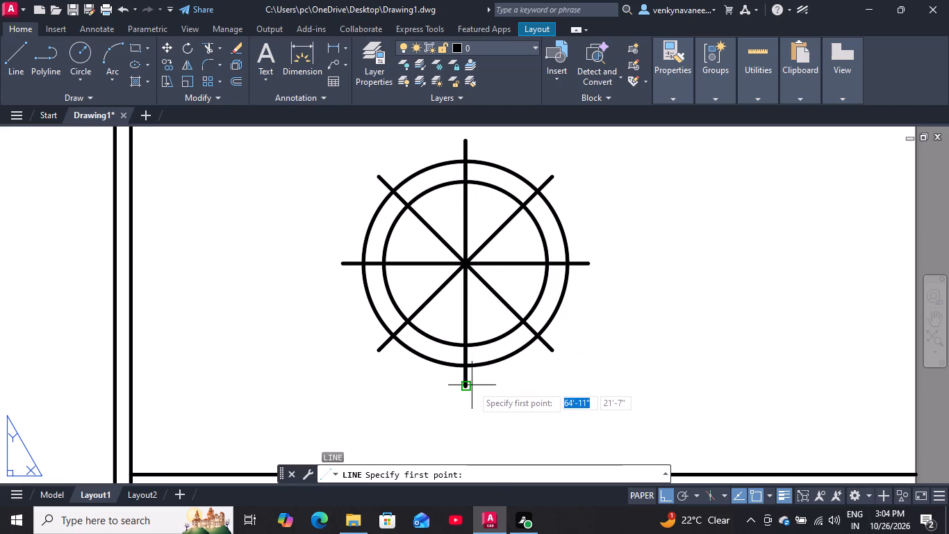
left_click(472, 385)
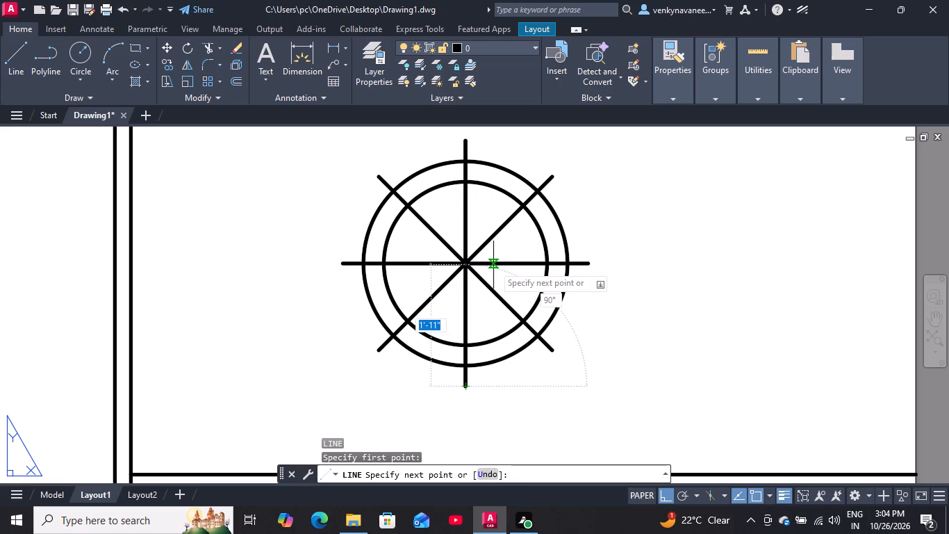
left_click(493, 265)
key("space")
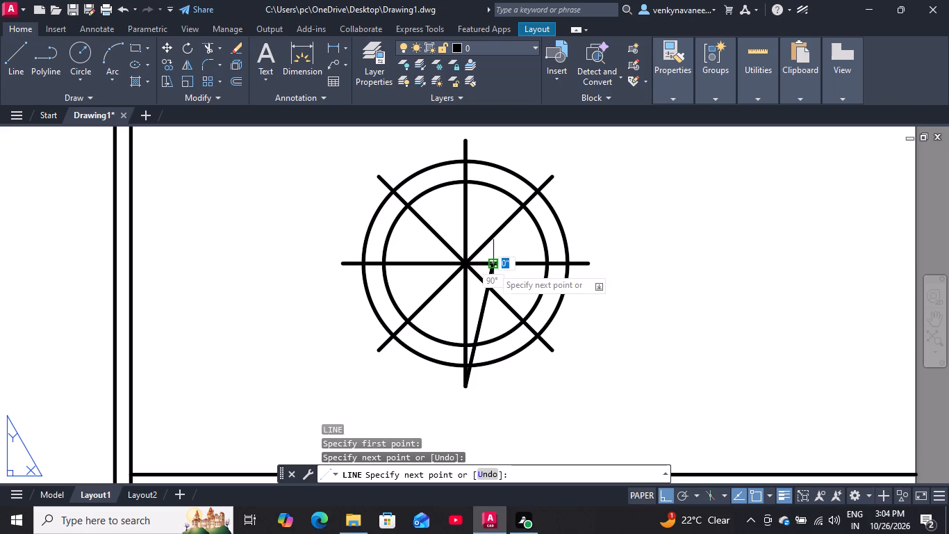
Mirror the slanted line across the vertical axis through the circles' centre, keeping the original.
left_click(484, 300)
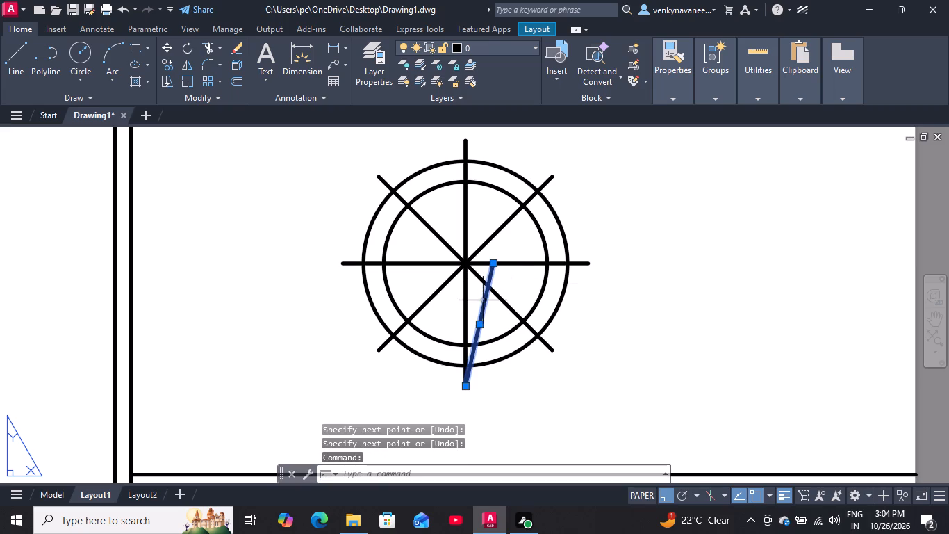
type("MI")
key("Return")
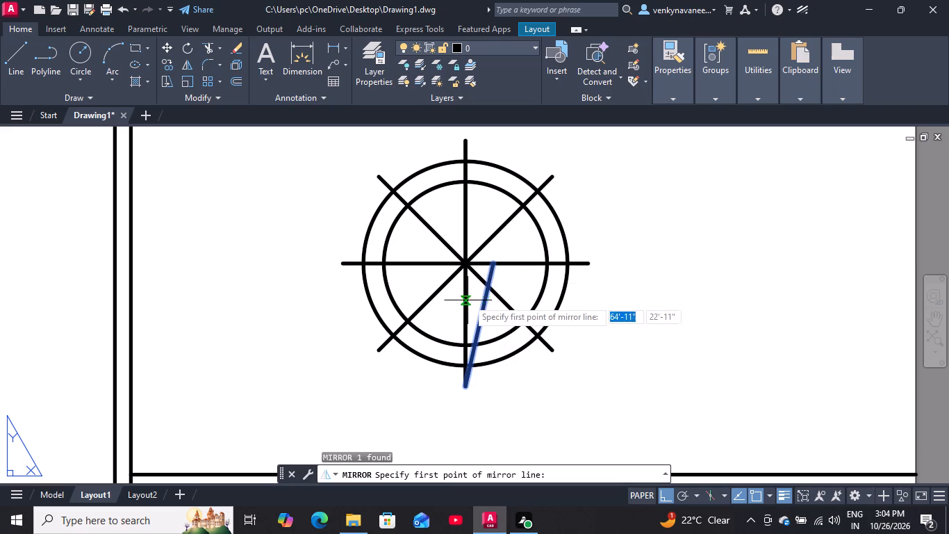
left_click(470, 264)
left_click(463, 311)
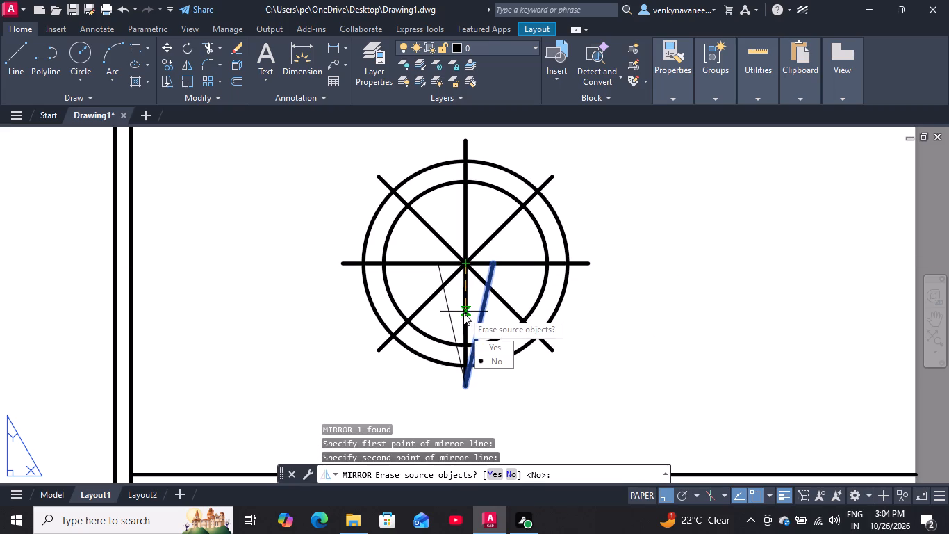
left_click_drag(484, 360, 464, 311)
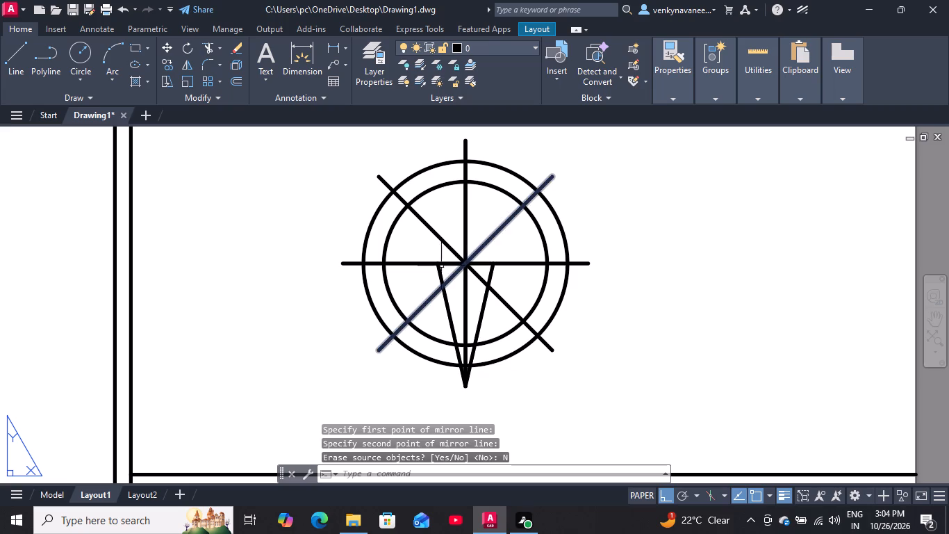
Mirror both slanted lines across the horizontal axis through the circles' centre, keeping the originals, to form a narrow vertical diamond.
left_click(438, 271)
left_click(488, 277)
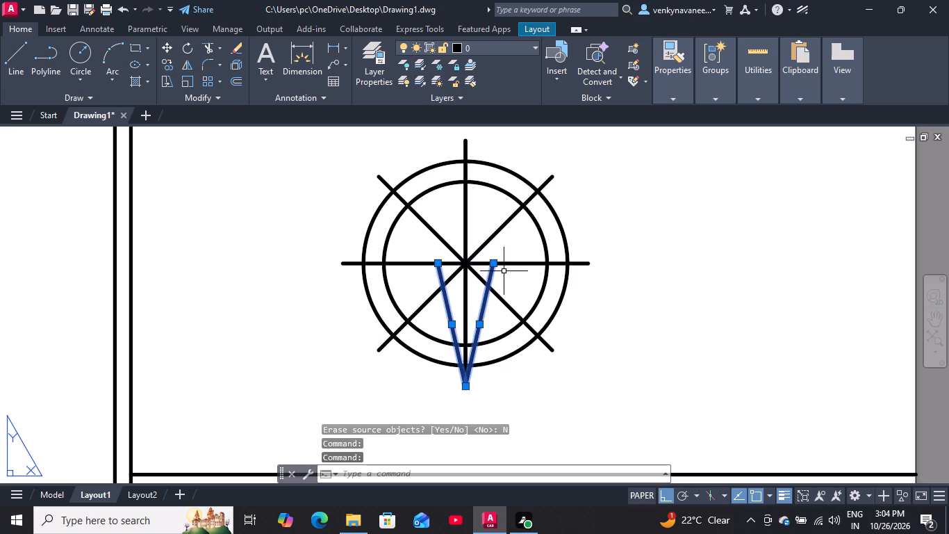
type("MI")
key("Return")
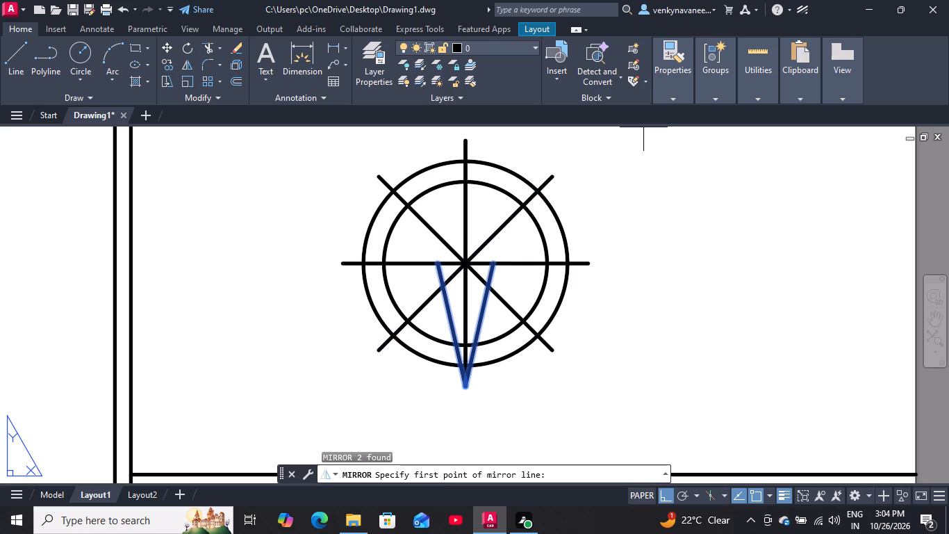
left_click(470, 266)
left_click(506, 280)
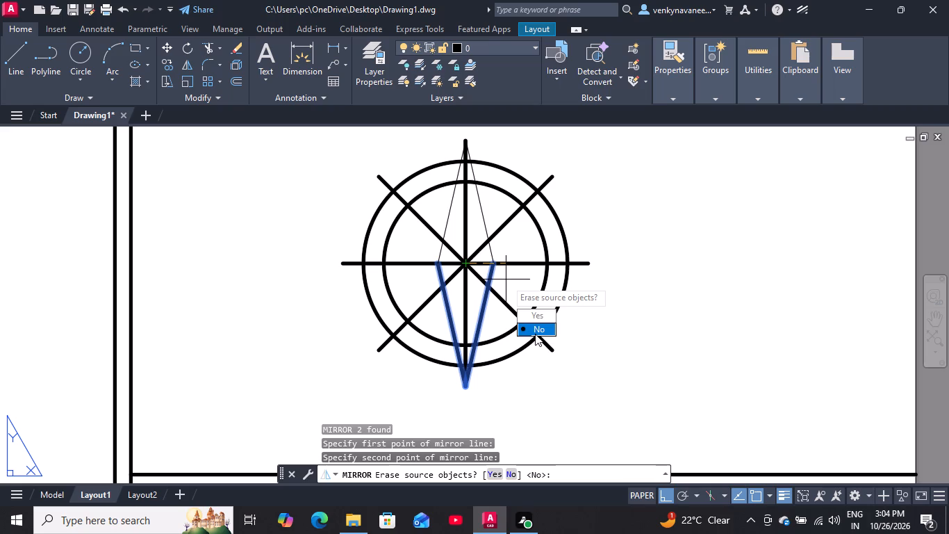
left_click_drag(535, 334, 506, 280)
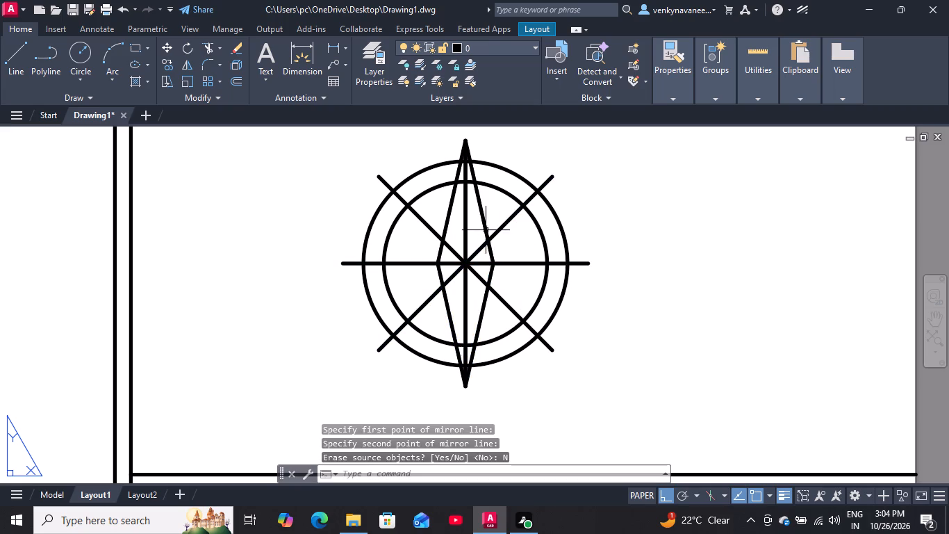
Copy the diamond's upper pair of slanted lines from its apex to the empty area right of the circles.
left_click(451, 208)
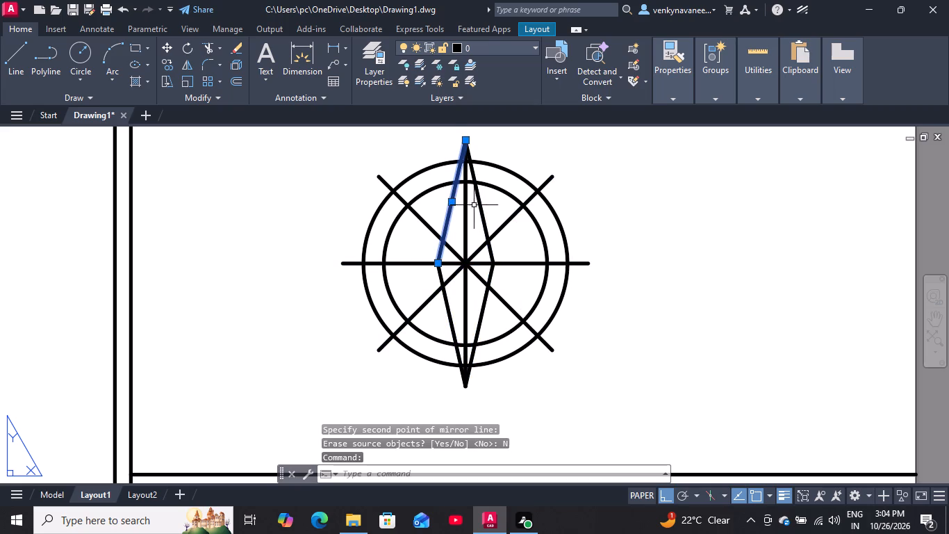
left_click(481, 204)
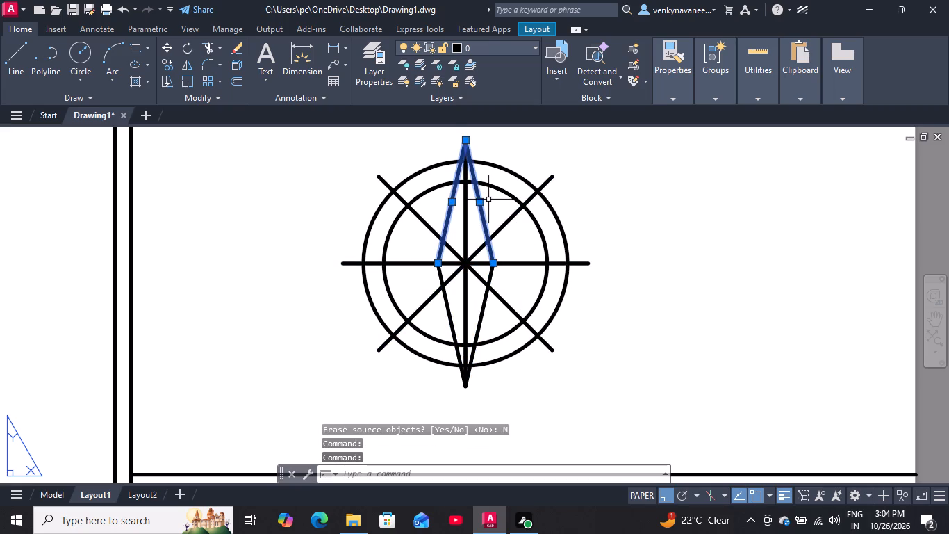
type("CO")
key("Return")
left_click(463, 143)
left_click(661, 188)
key("space")
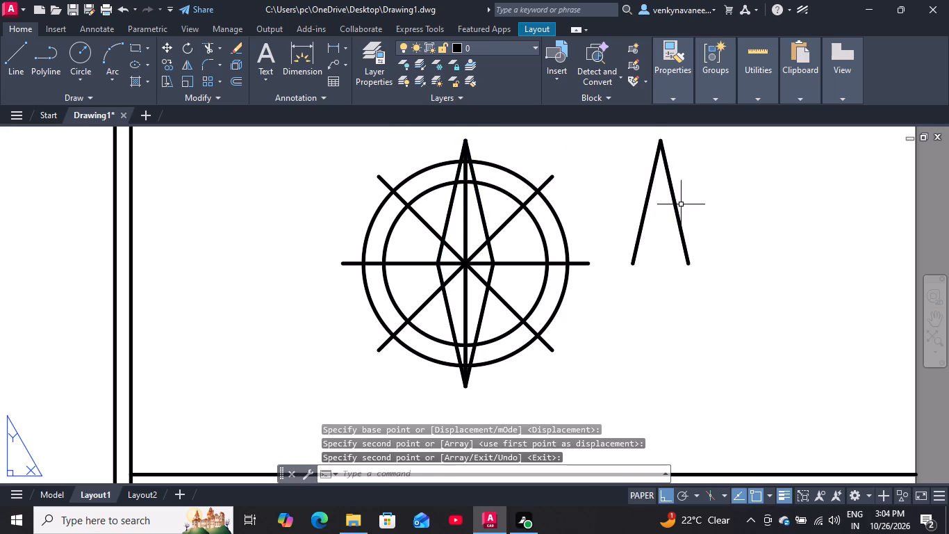
Rotate the copied pair of lines 90 degrees counterclockwise about its lower right endpoint.
left_click(681, 204)
left_click(623, 245)
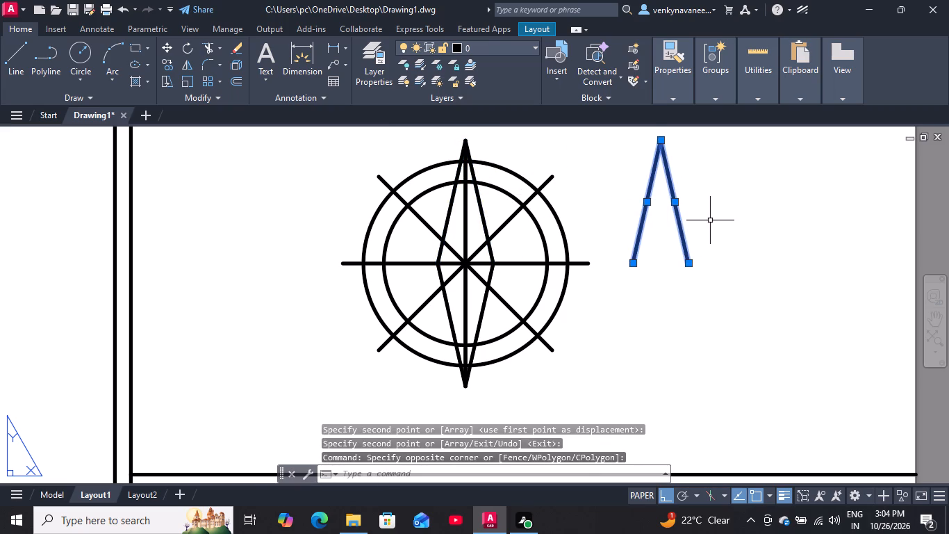
type("RO")
key("Return")
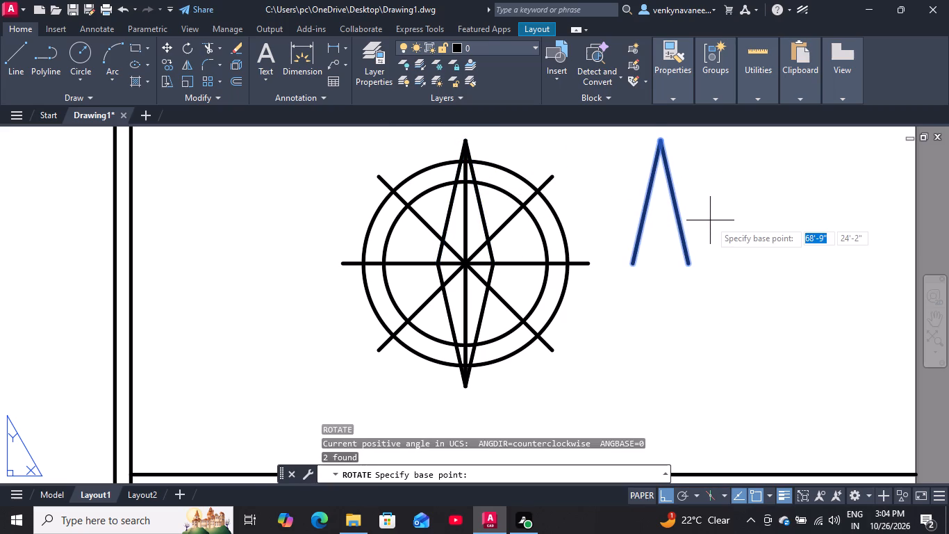
left_click(686, 268)
left_click(693, 262)
left_click_drag(707, 219, 661, 241)
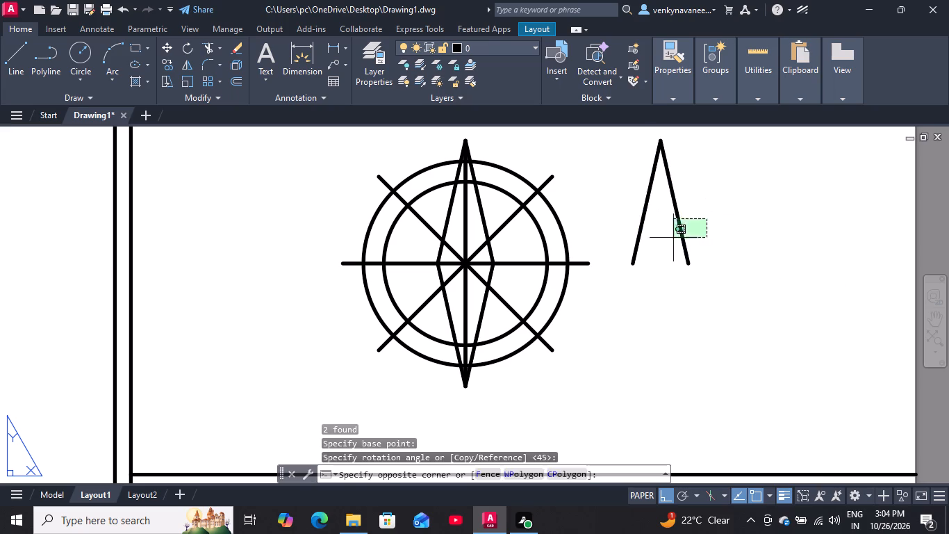
left_click(632, 251)
key("space")
left_click(684, 264)
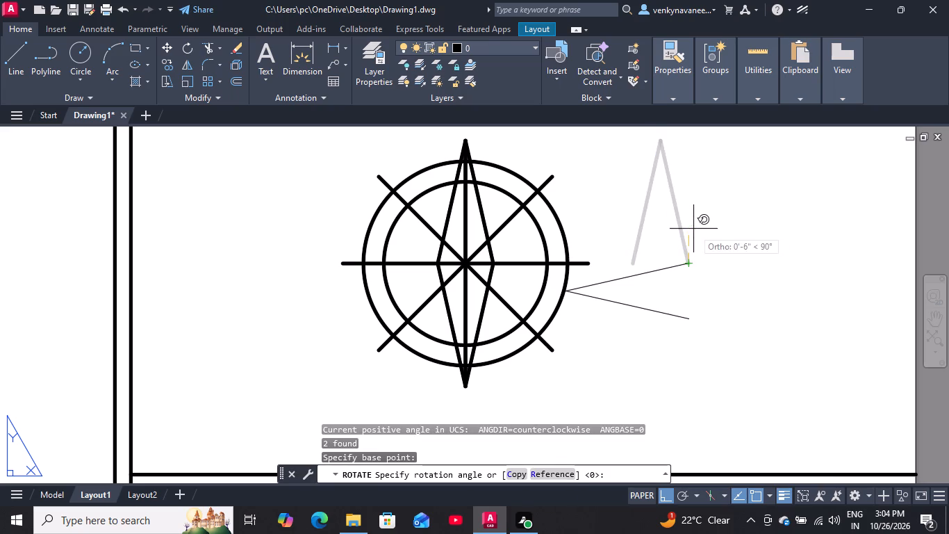
left_click(693, 229)
Move the rotated pair from midway between its open ends to the circles' centre, with its tip on the horizontal line's left end.
left_click_drag(695, 238, 688, 252)
left_click(620, 320)
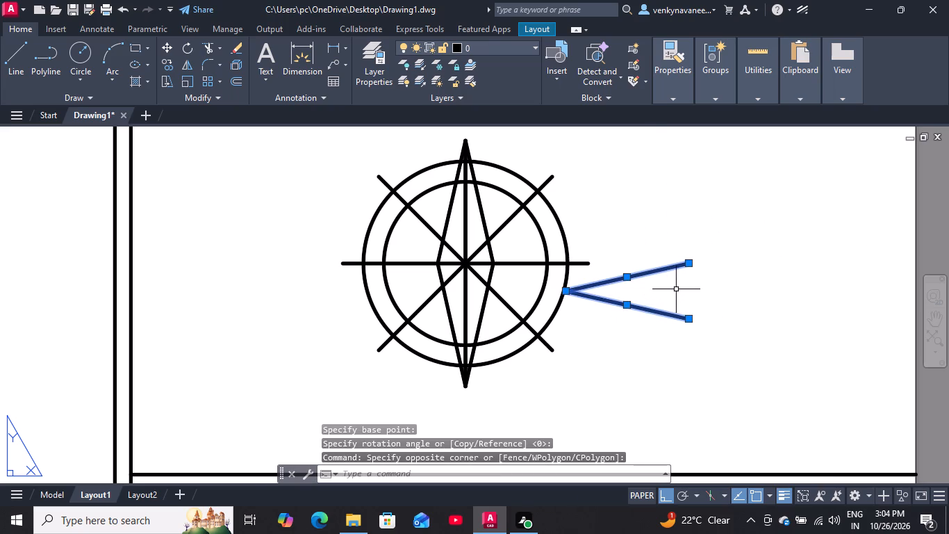
key("m")
key("Return")
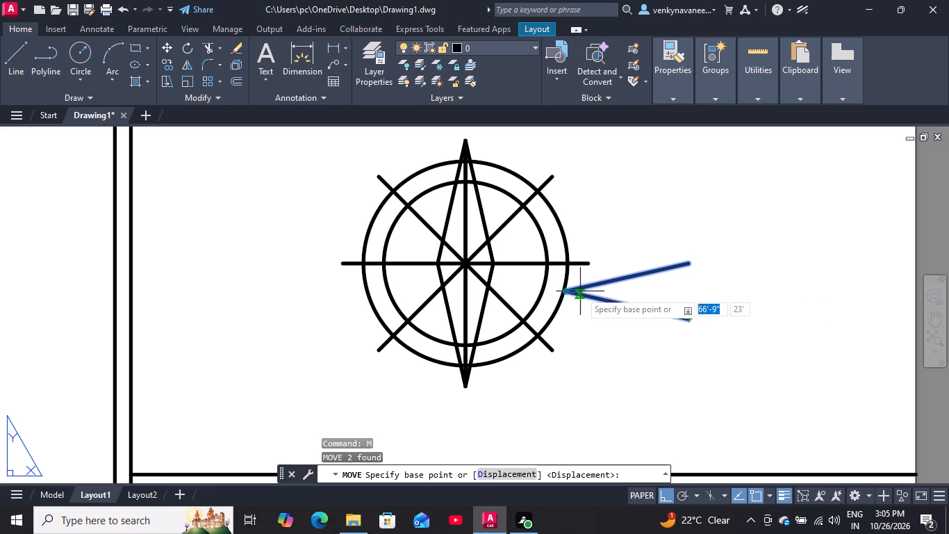
left_click(689, 291)
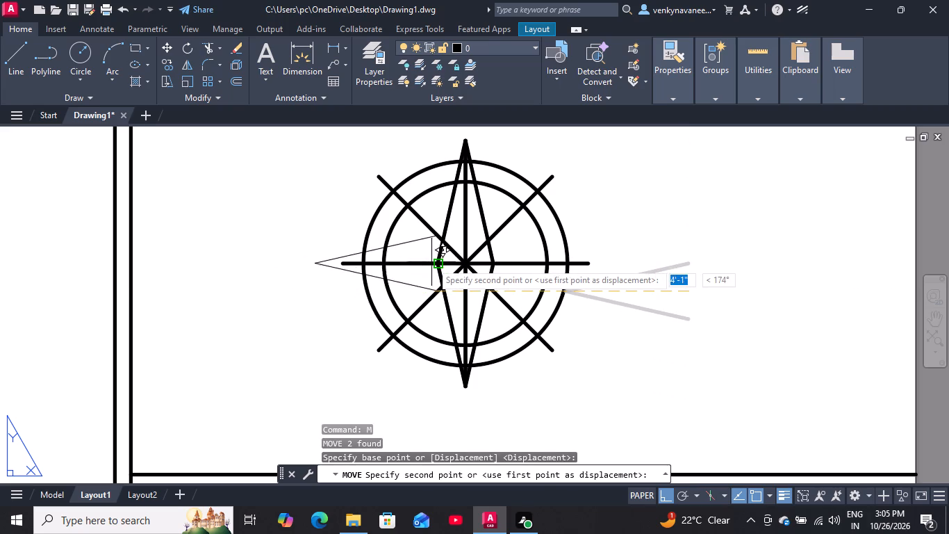
left_click(461, 266)
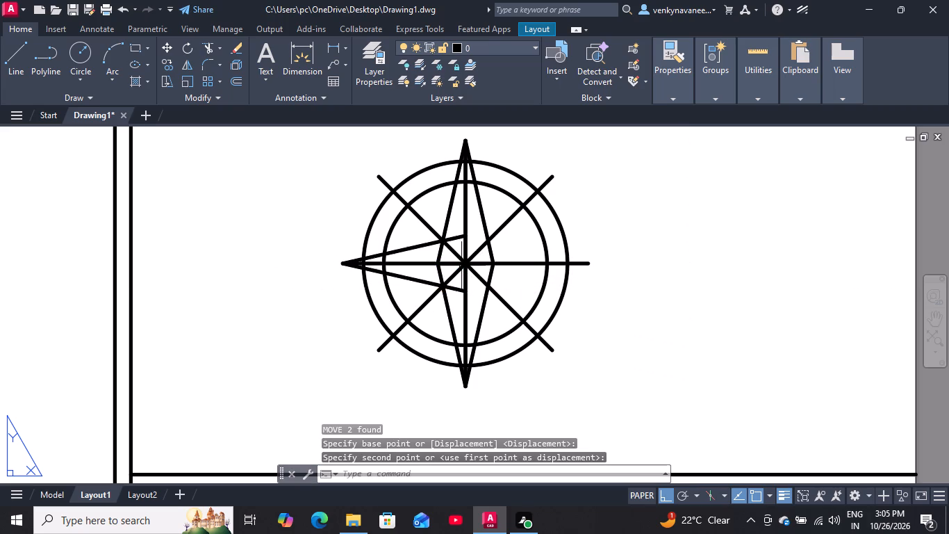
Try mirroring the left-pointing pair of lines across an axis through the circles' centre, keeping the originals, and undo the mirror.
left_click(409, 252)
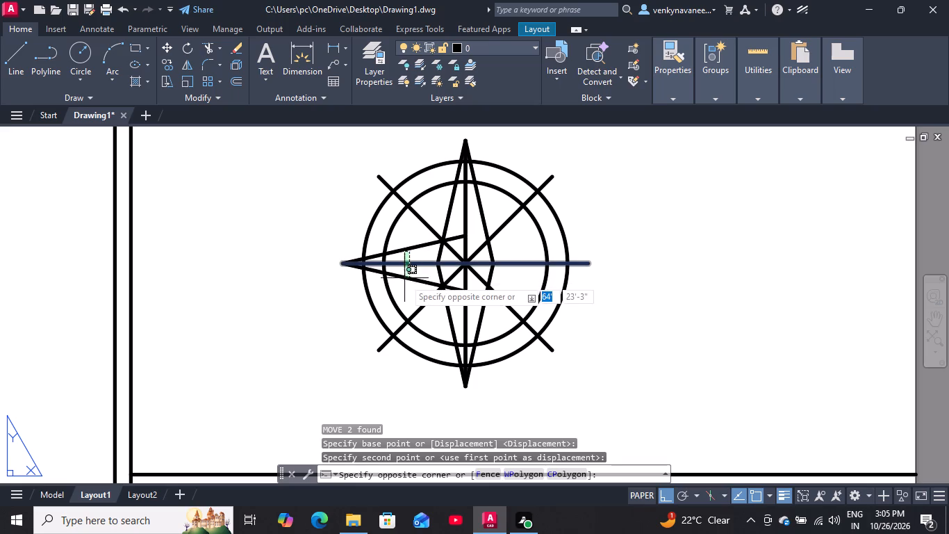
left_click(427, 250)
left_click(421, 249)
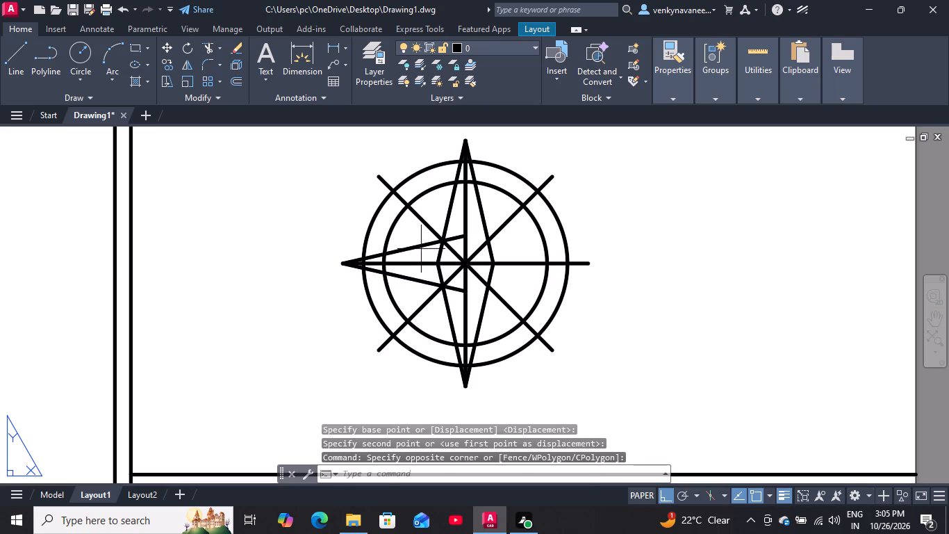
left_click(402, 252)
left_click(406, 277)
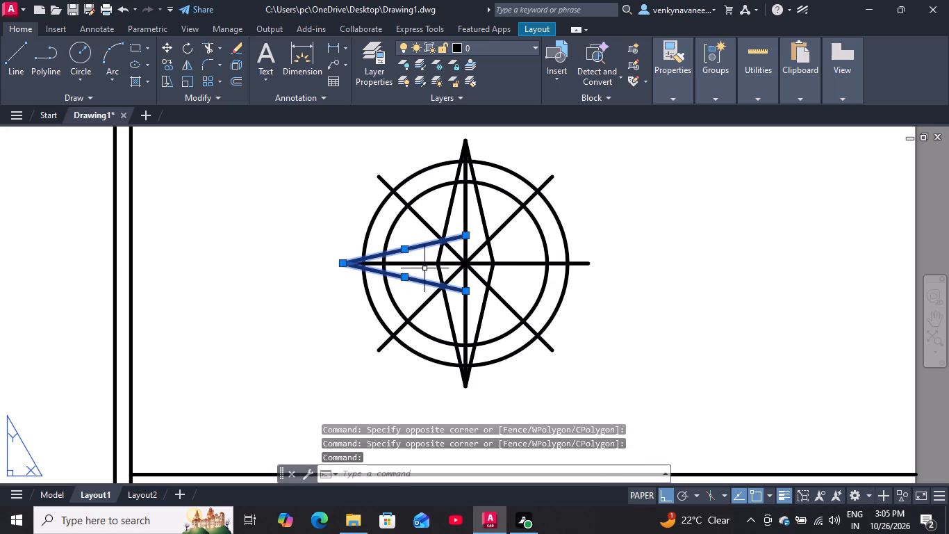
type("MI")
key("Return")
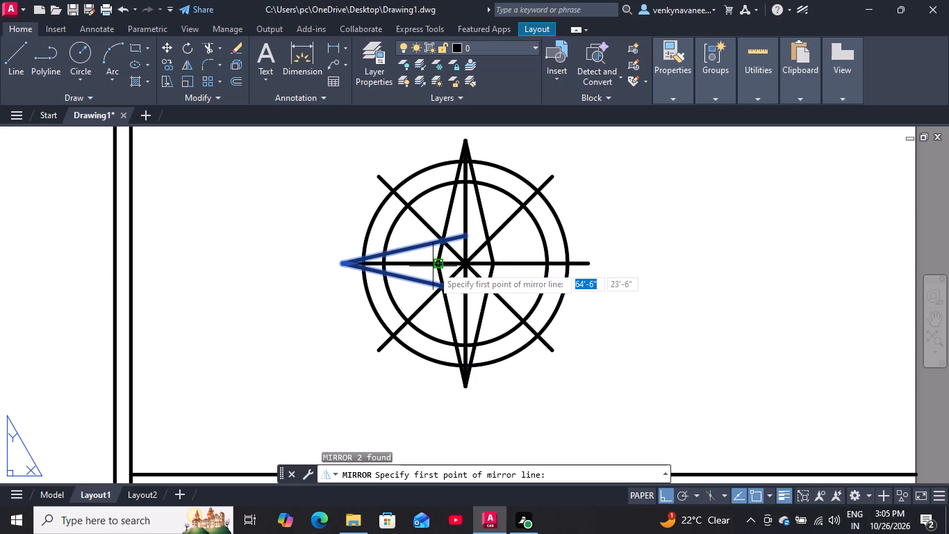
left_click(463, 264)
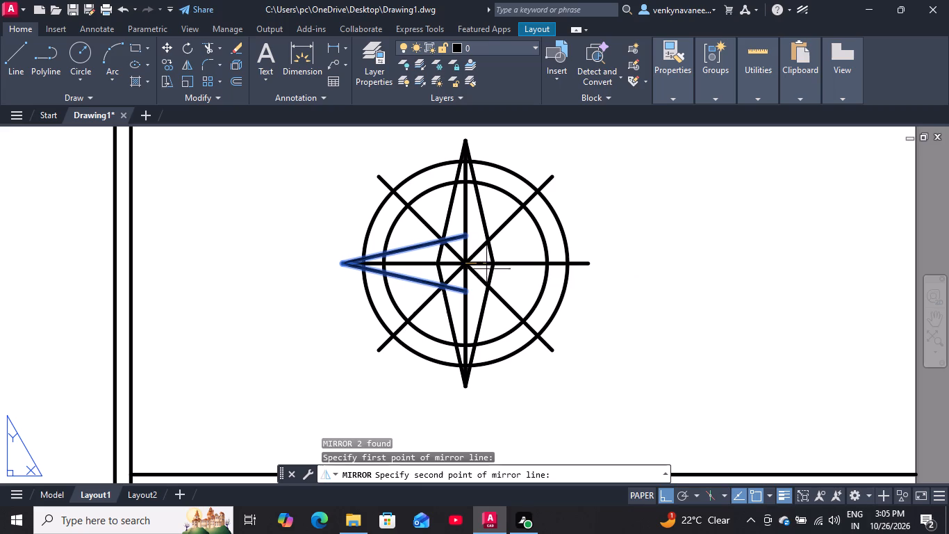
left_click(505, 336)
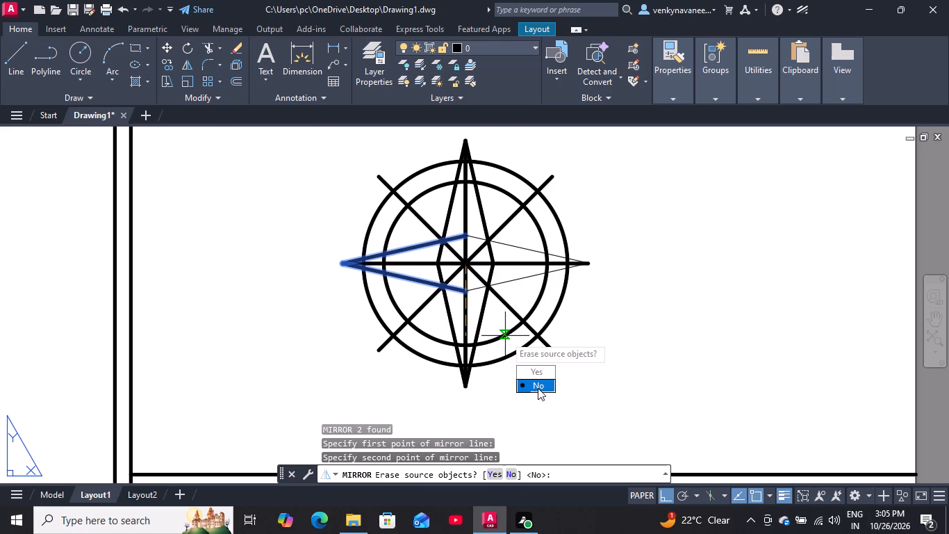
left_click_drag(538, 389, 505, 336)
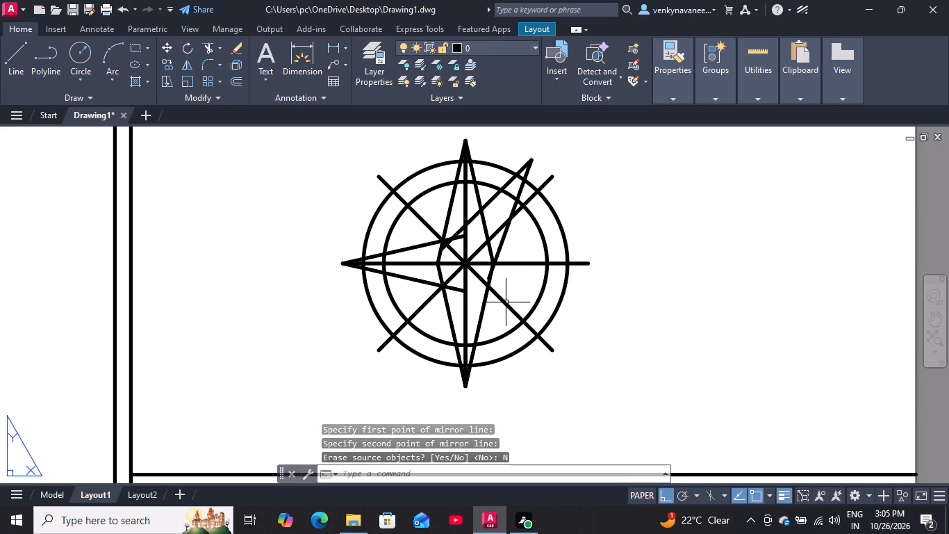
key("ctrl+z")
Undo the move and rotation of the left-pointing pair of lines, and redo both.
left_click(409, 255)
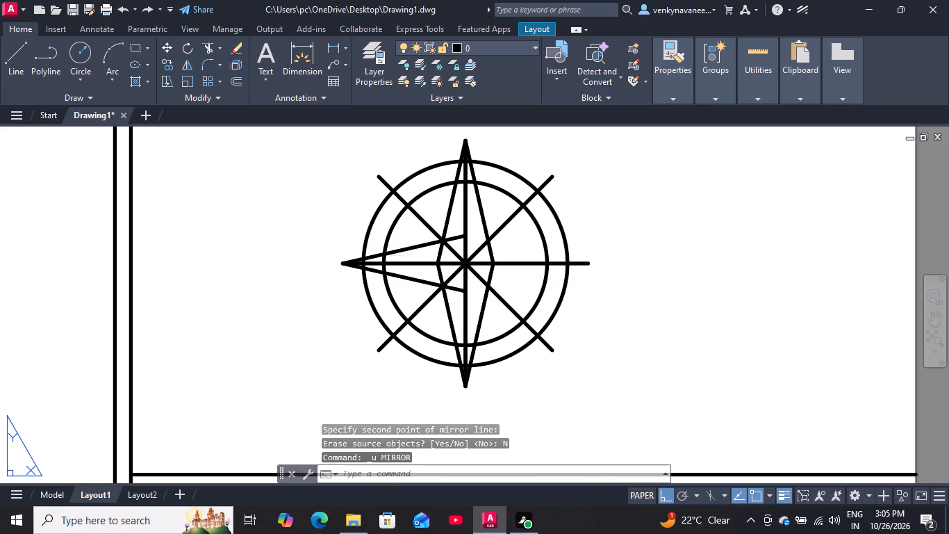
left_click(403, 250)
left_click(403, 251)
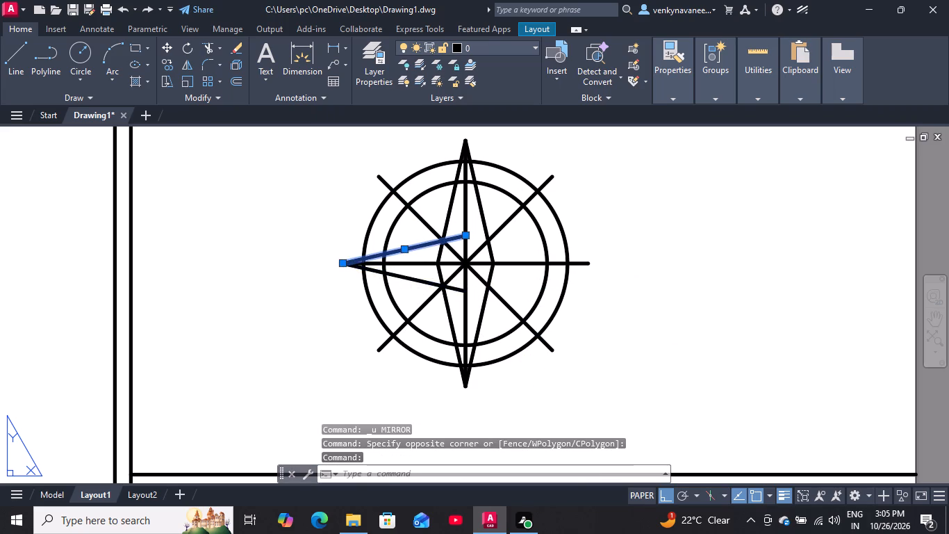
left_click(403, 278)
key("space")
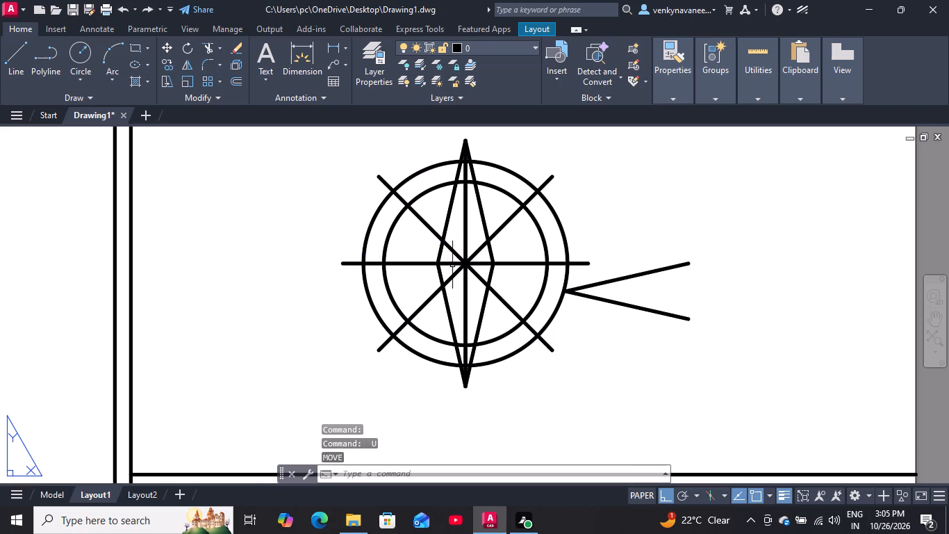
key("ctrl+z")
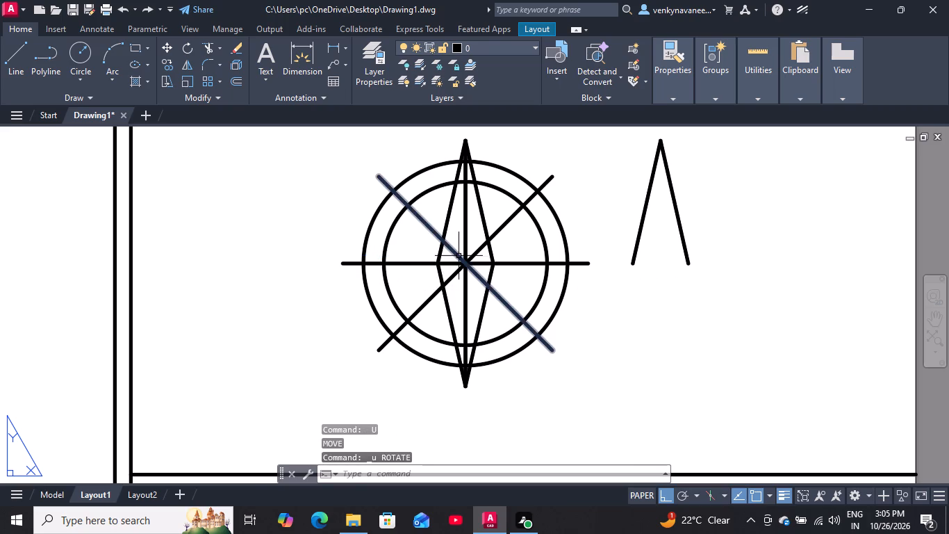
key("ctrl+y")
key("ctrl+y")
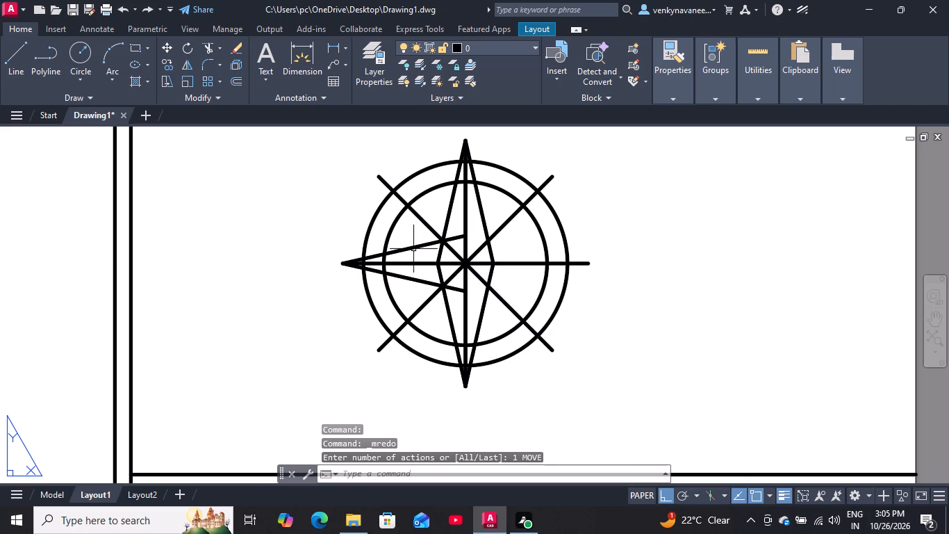
Mirror the left-pointing pair of lines across the vertical axis through the circles' centre, keeping the originals.
left_click(413, 249)
left_click(412, 278)
key("m")
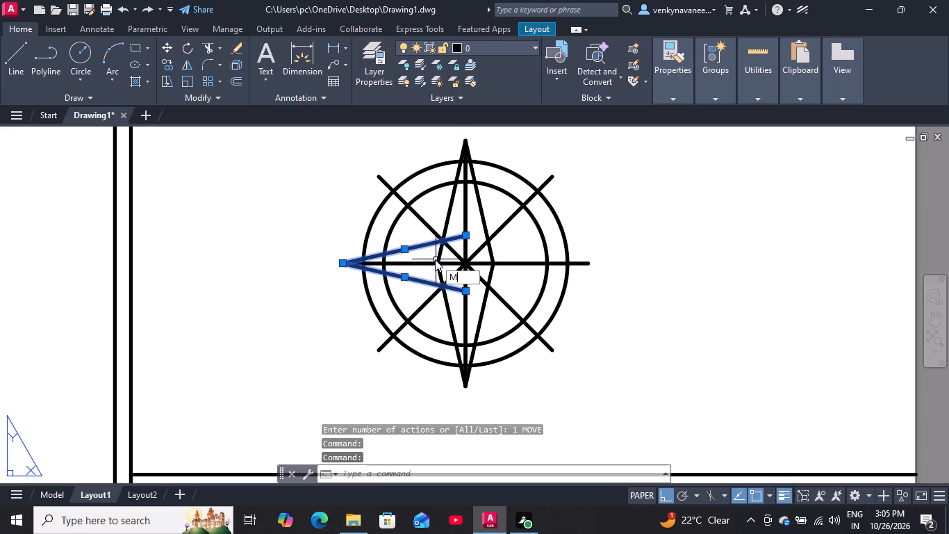
key("i")
key("Return")
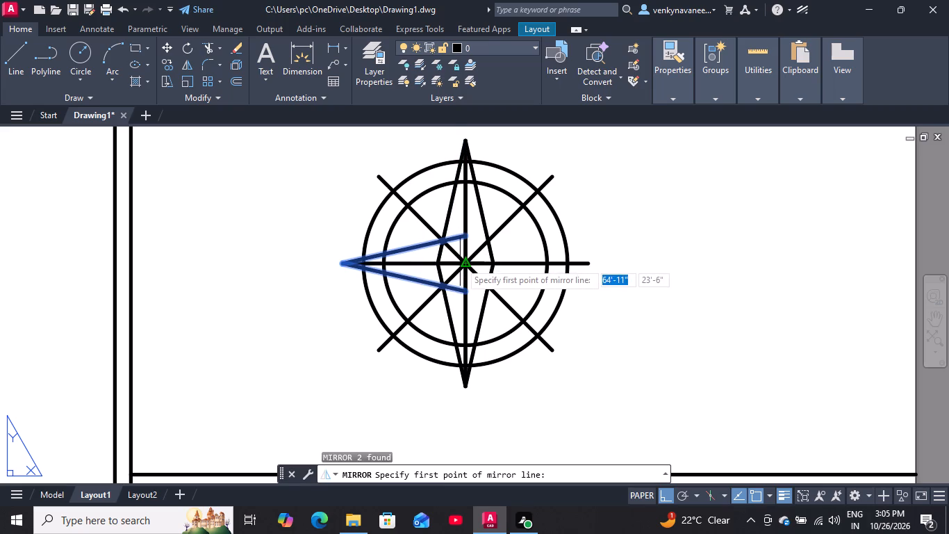
left_click(460, 262)
left_click(464, 209)
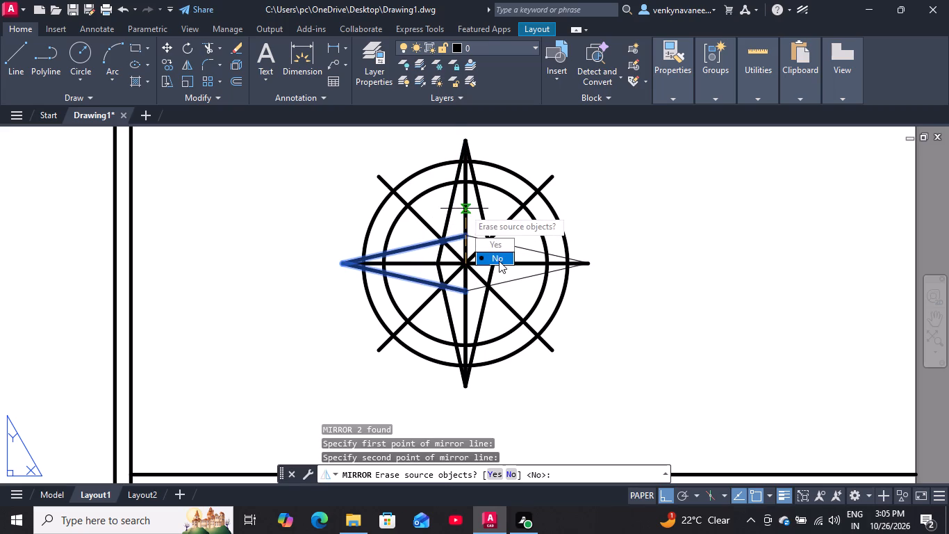
left_click_drag(499, 261, 464, 209)
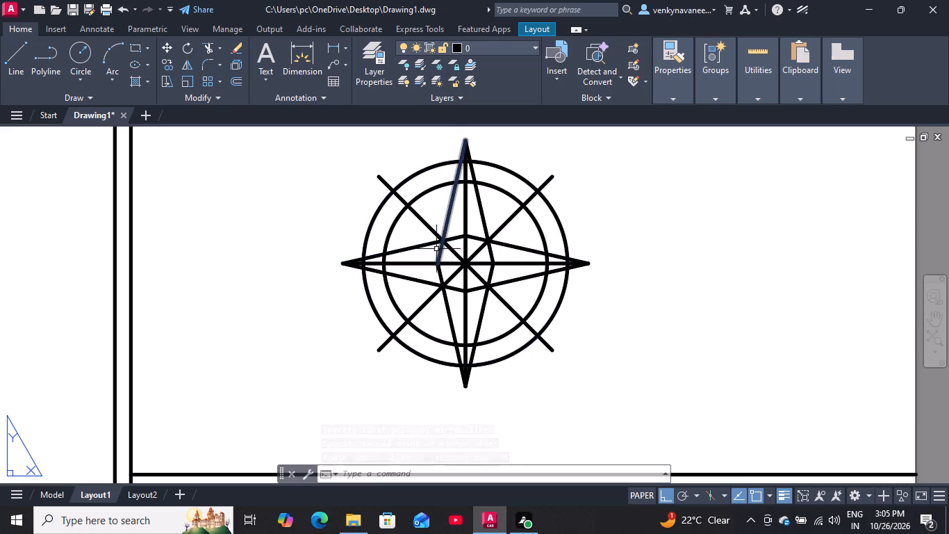
Trim the inner ends of the north point's left line, the south point's right line and the east point's upper line.
type("TR")
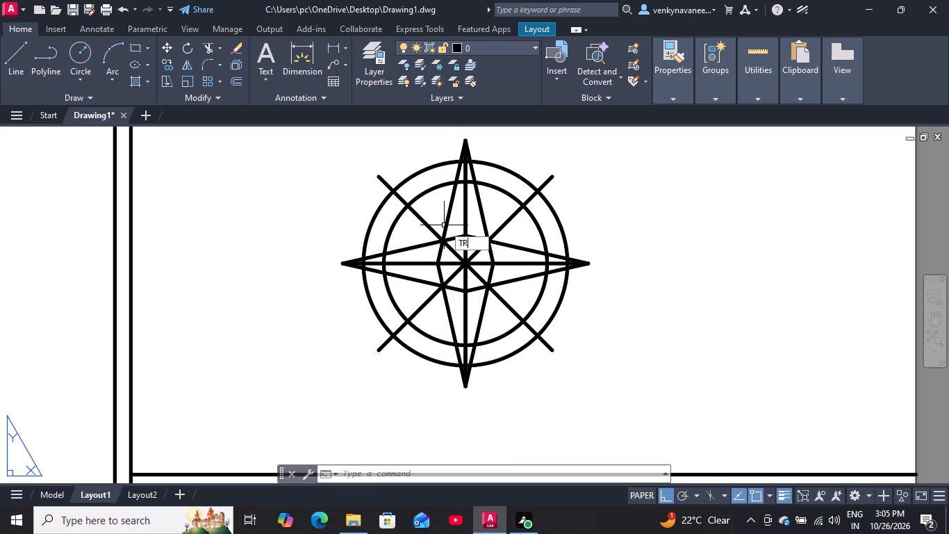
key("Return")
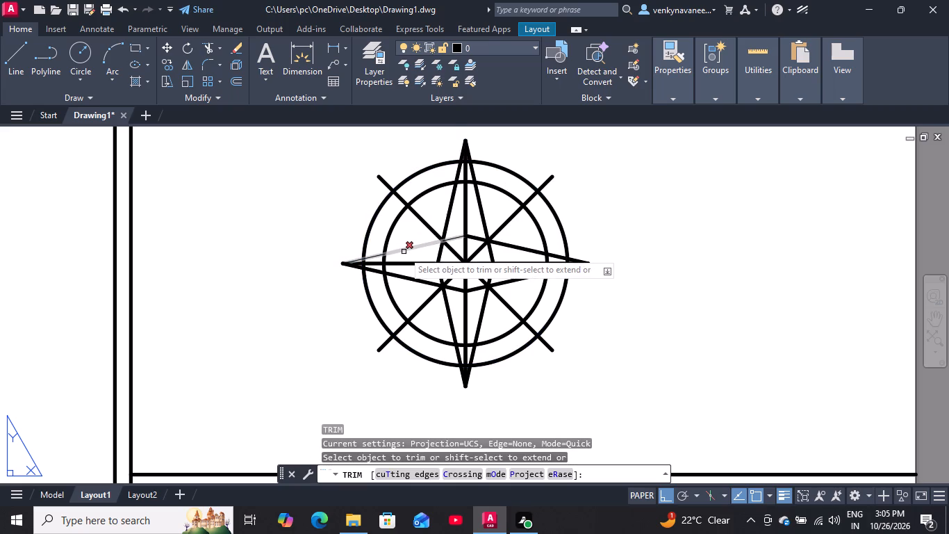
left_click(439, 254)
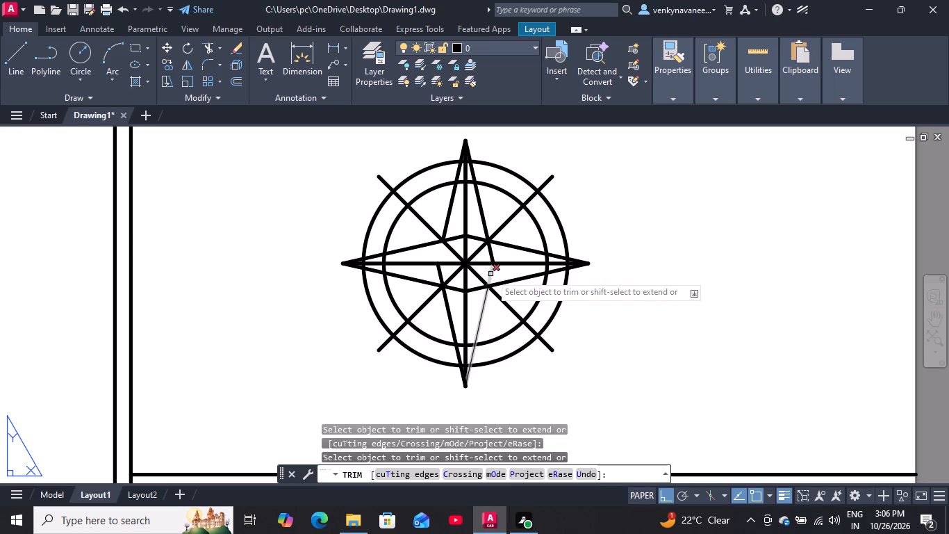
left_click(491, 274)
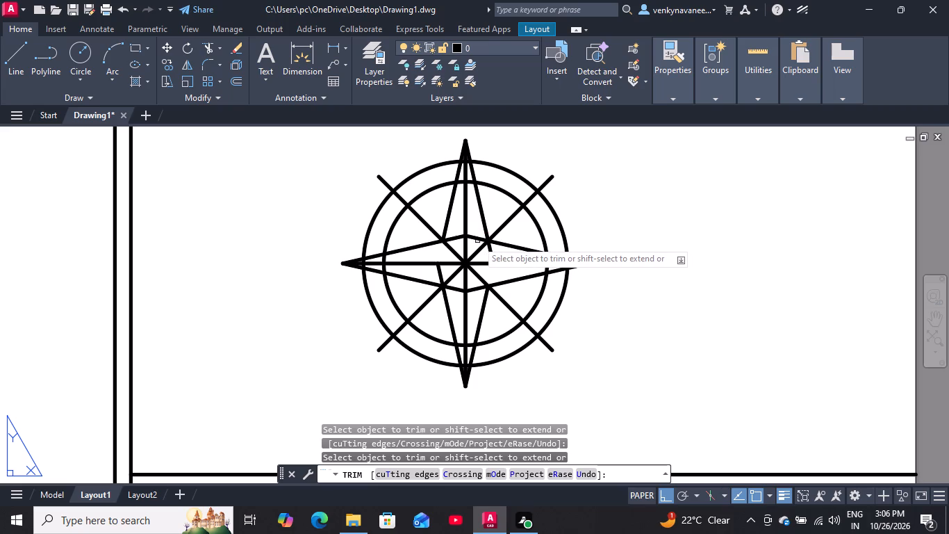
left_click(477, 239)
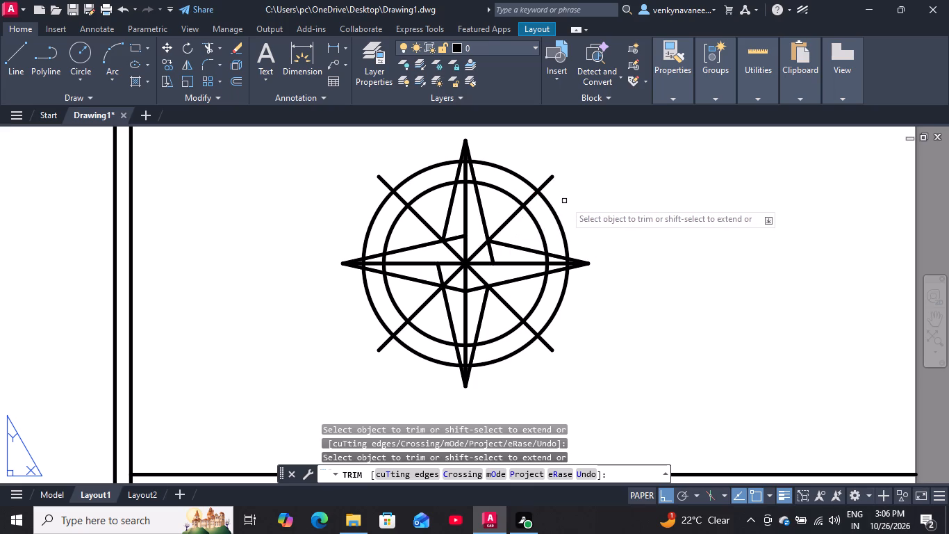
Trim the inner circle inside the north point's right half, the east point's lower half and the west point's upper half.
scroll(472, 186, "up", 3)
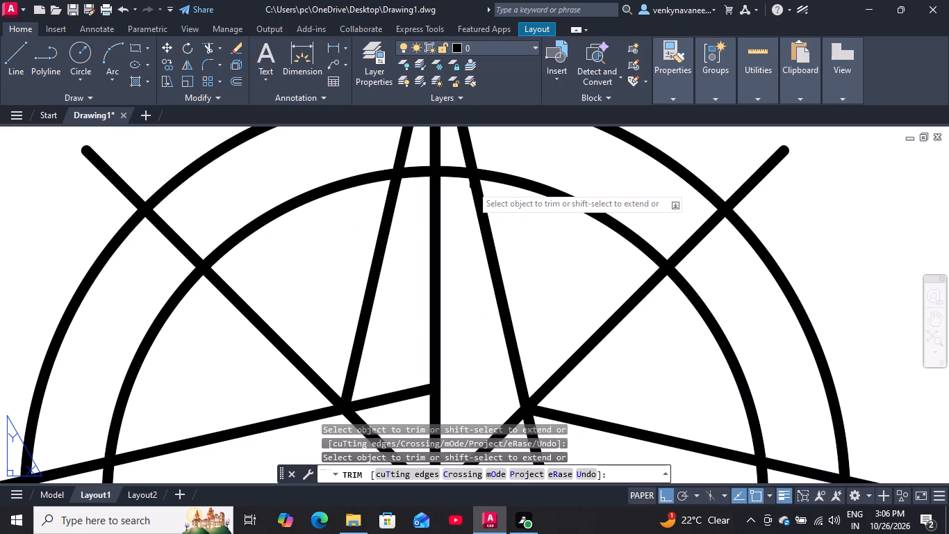
left_click(460, 175)
left_click(458, 170)
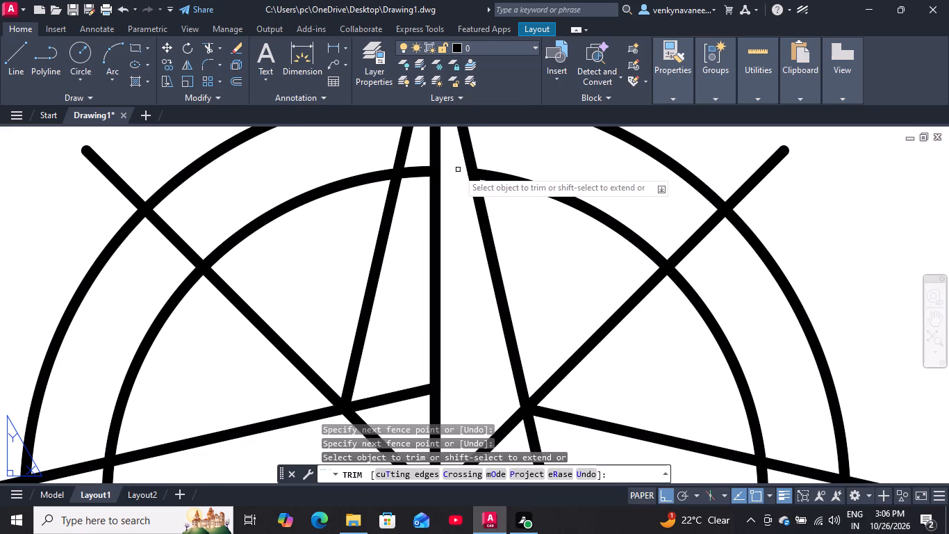
scroll(452, 173, "down", 2)
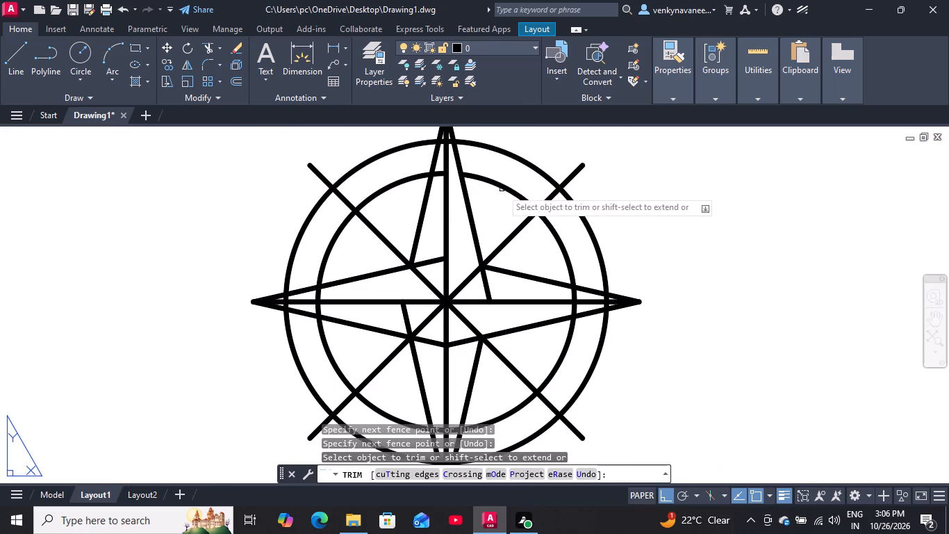
scroll(509, 199, "down", 1)
scroll(520, 270, "up", 1)
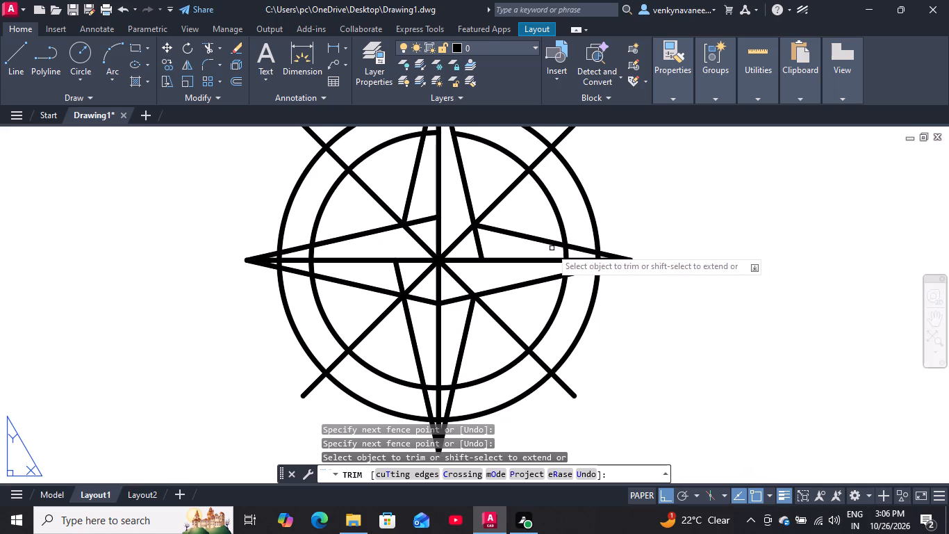
scroll(552, 241, "down", 1)
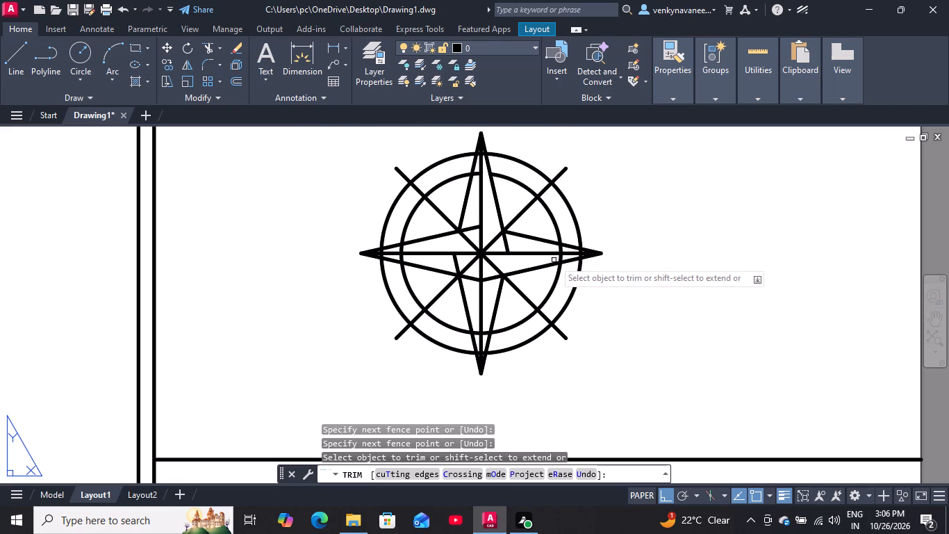
scroll(554, 260, "up", 1)
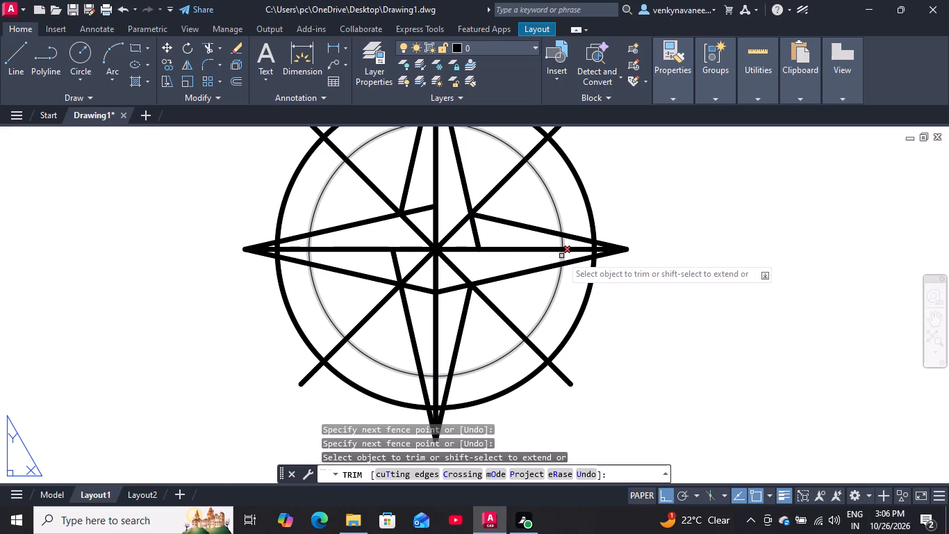
left_click(561, 256)
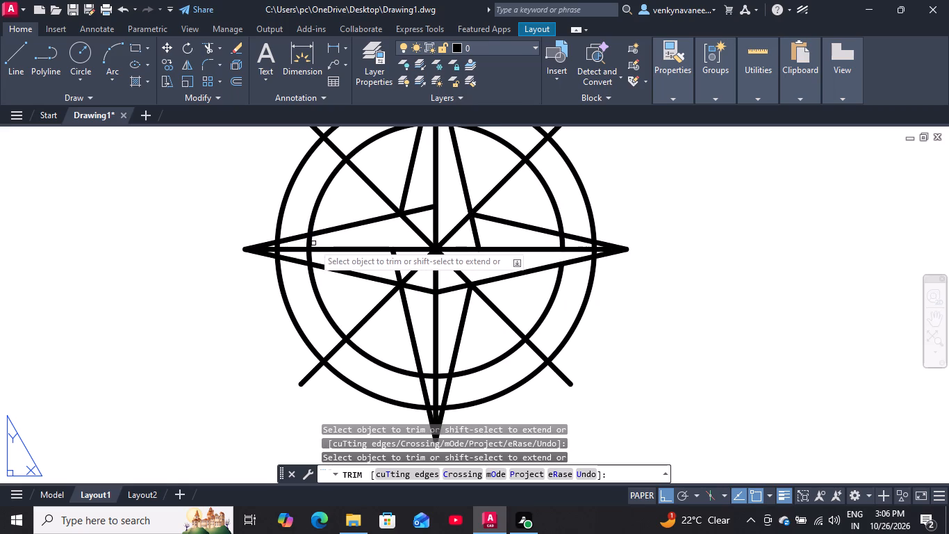
left_click(309, 244)
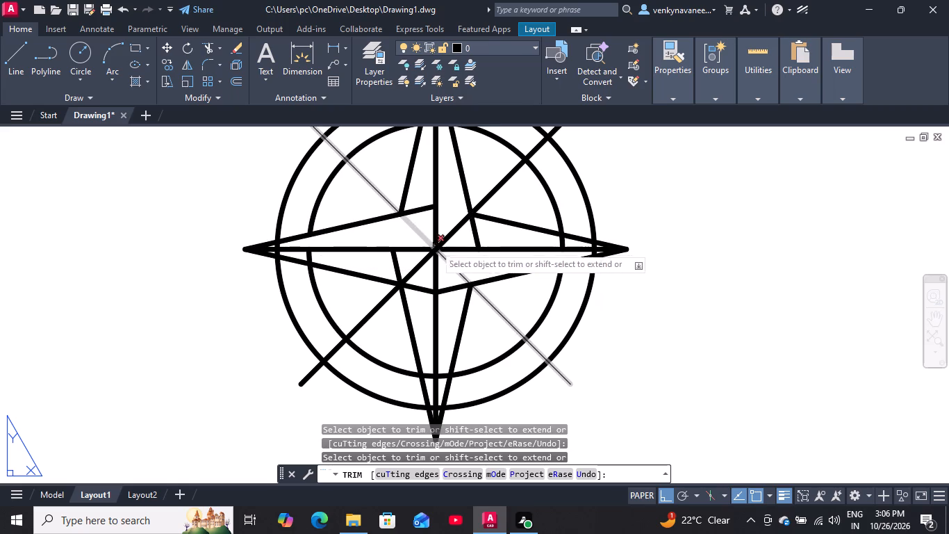
Clear the south point's left half by trimming the west point's lower line end and the inner circle arc inside it.
scroll(485, 252, "down", 1)
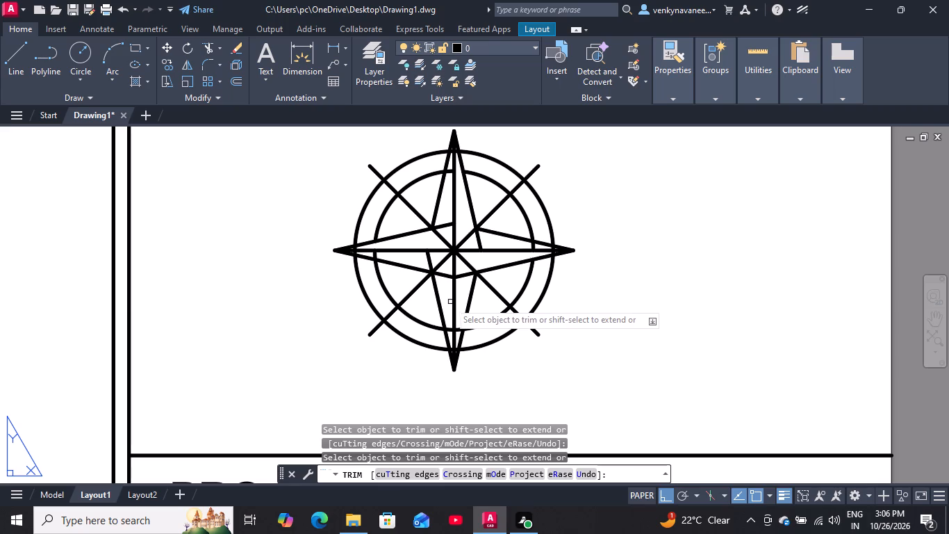
left_click(444, 275)
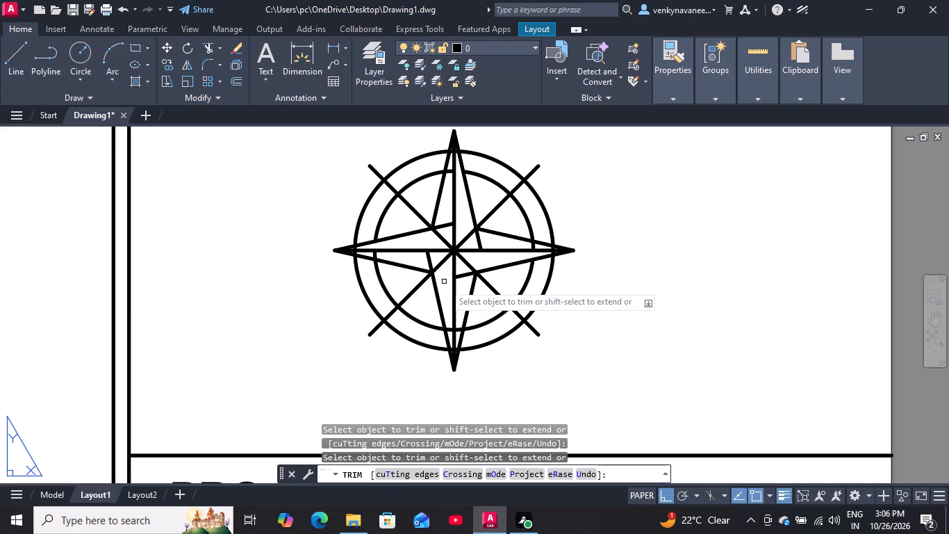
scroll(449, 337, "up", 3)
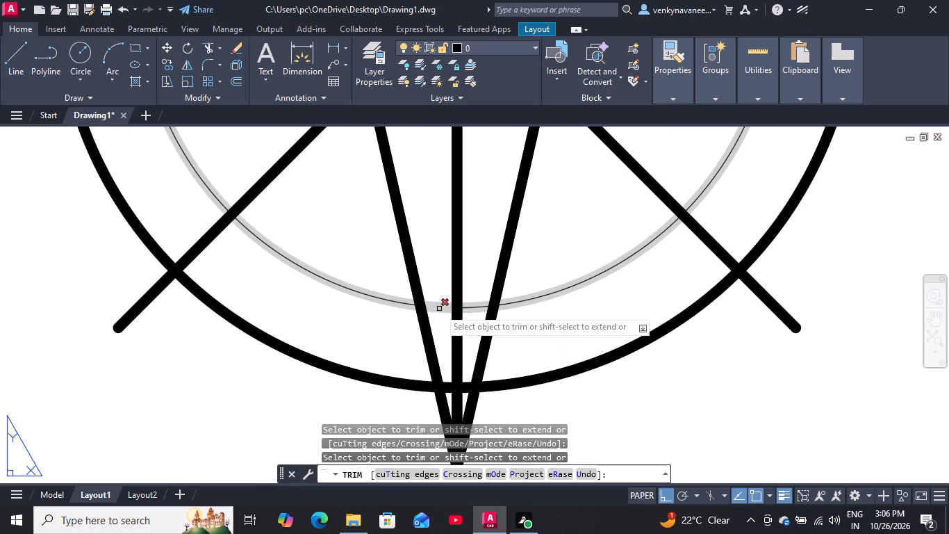
left_click(439, 309)
Trim the outer circle inside the south point's left half, between its slanted edge and the vertical line.
scroll(436, 385, "up", 2)
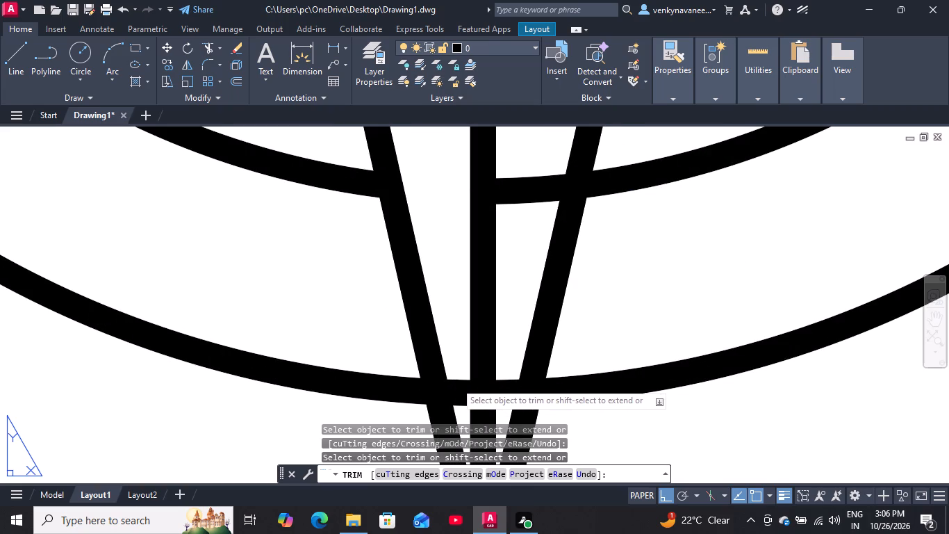
left_click(458, 382)
left_click(457, 388)
left_click(458, 382)
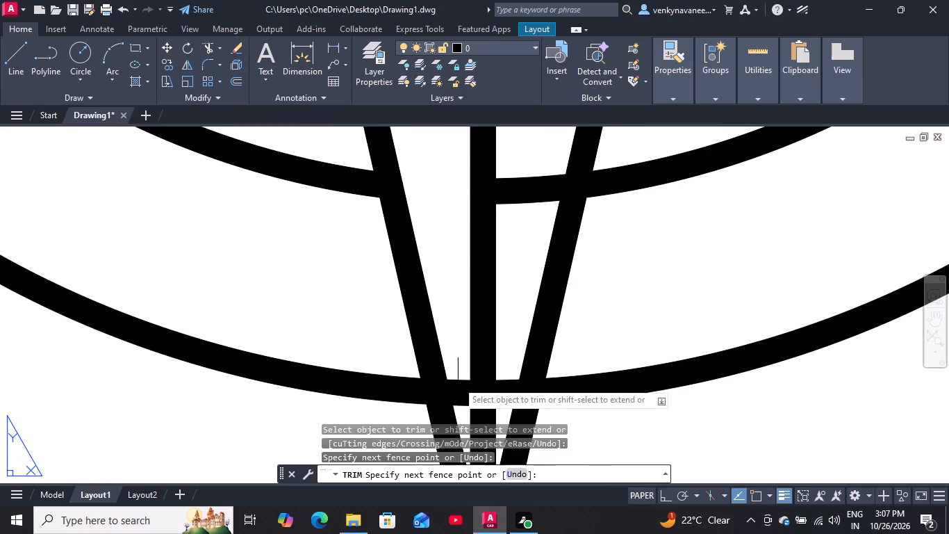
left_click(458, 390)
left_click(459, 388)
scroll(459, 321, "down", 1)
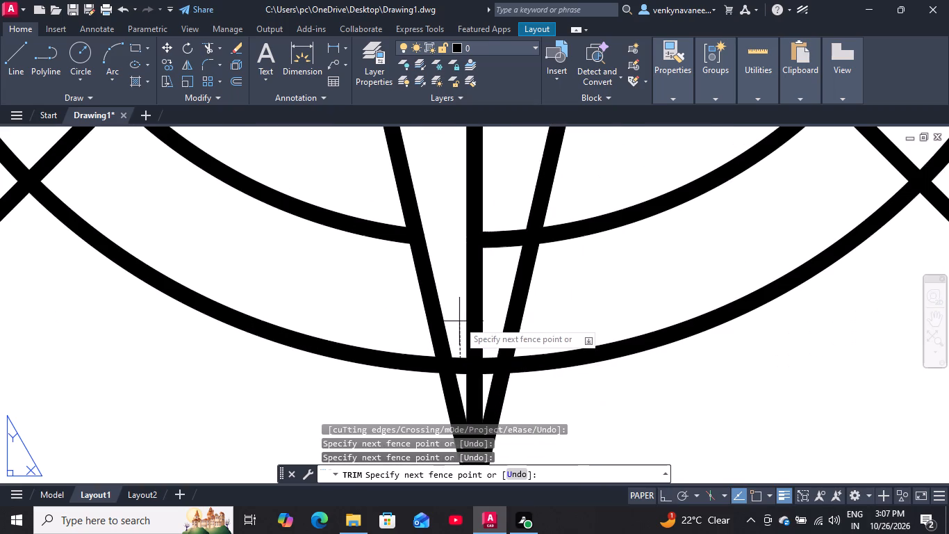
scroll(458, 312, "down", 2)
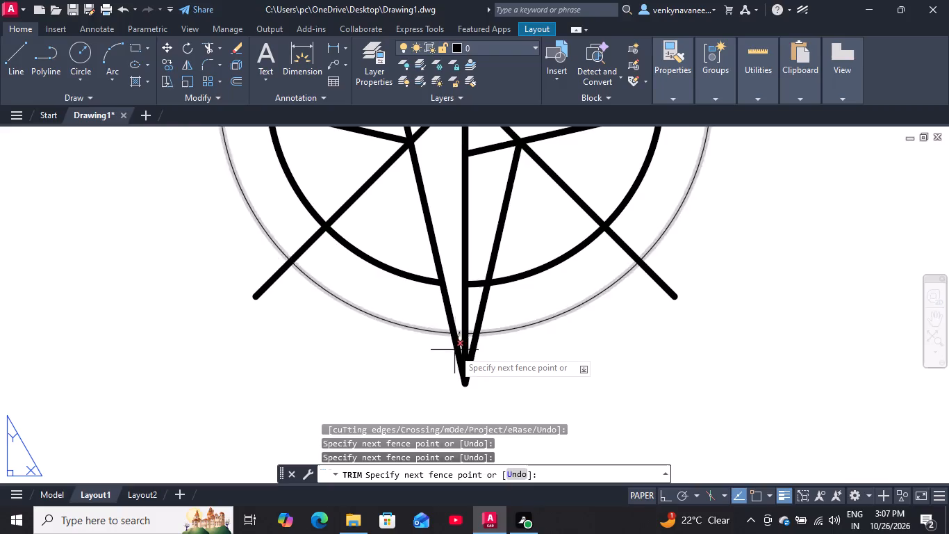
scroll(454, 352, "up", 3)
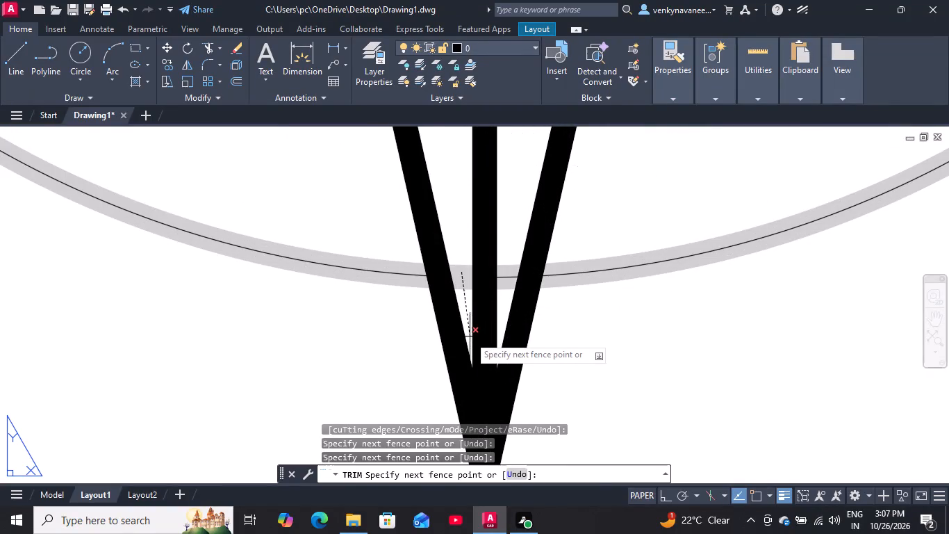
left_click(467, 332)
scroll(395, 309, "down", 4)
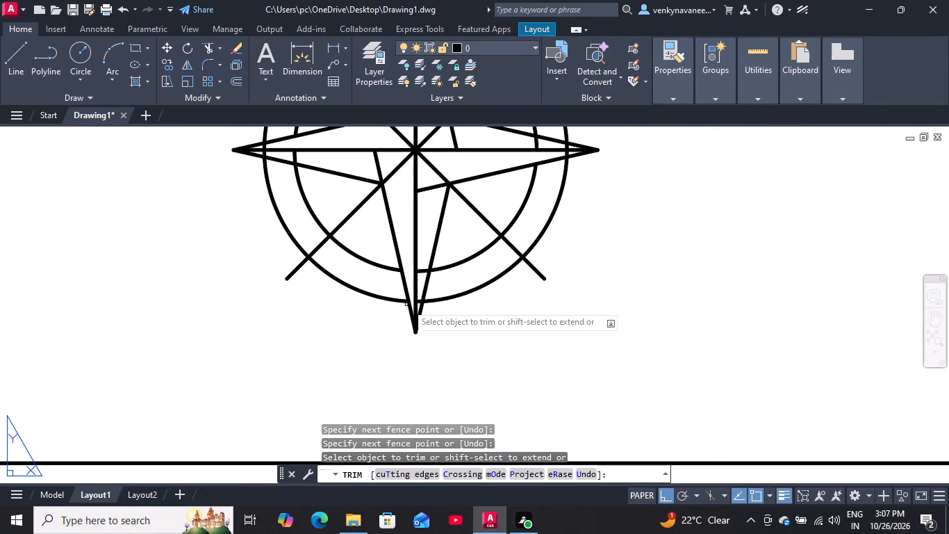
Trim the outer circle inside the east point's lower half, between the horizontal line and the slanted edge.
scroll(463, 234, "down", 1)
scroll(519, 172, "up", 4)
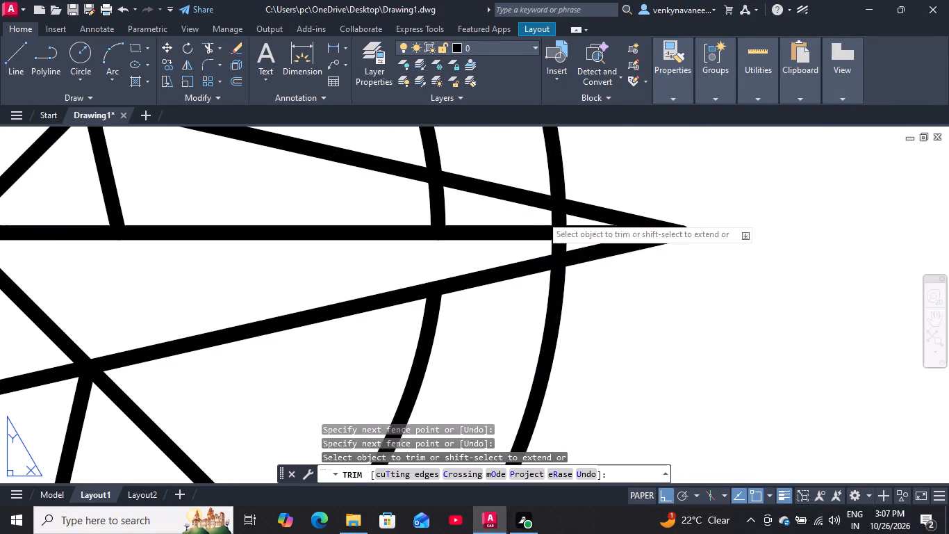
left_click_drag(575, 243, 553, 252)
left_click(514, 252)
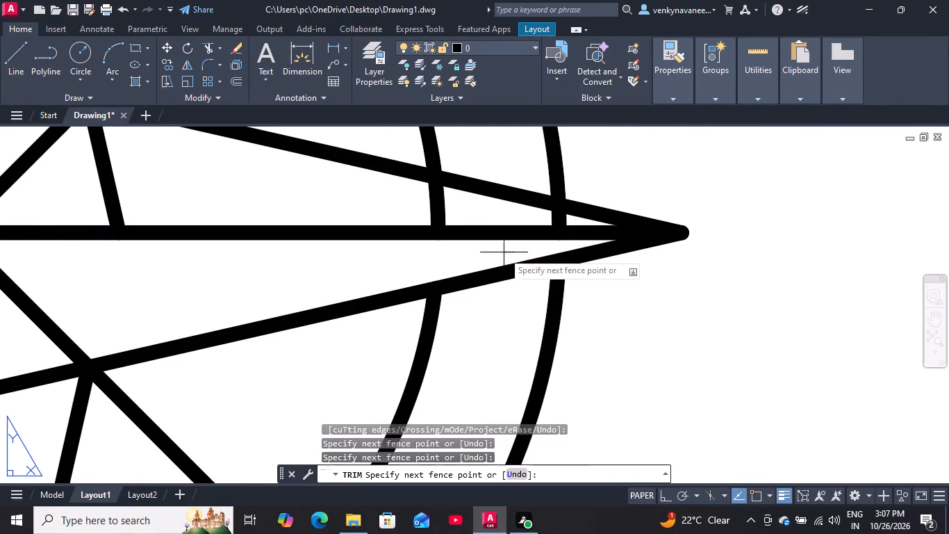
scroll(503, 253, "down", 4)
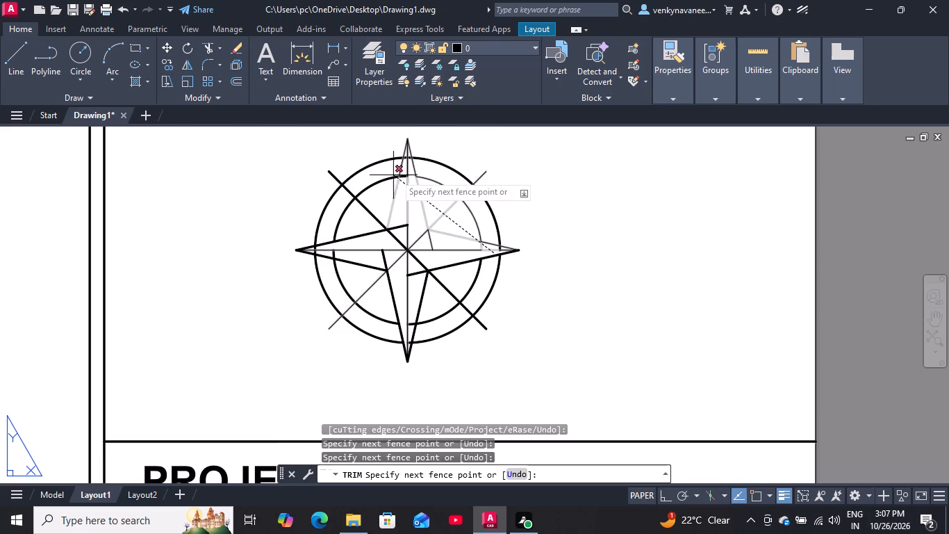
scroll(449, 266, "up", 3)
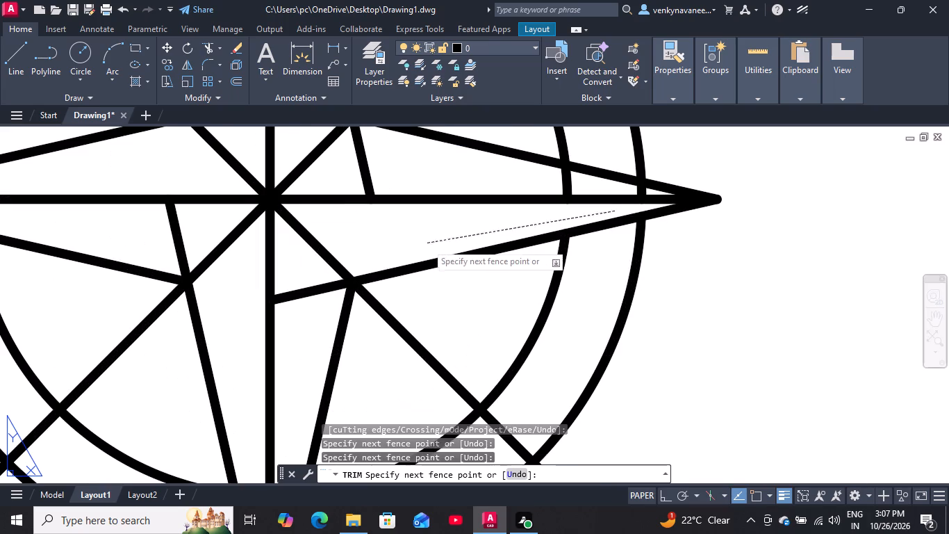
left_click(427, 243)
scroll(424, 242, "down", 3)
Trim the outer circle inside the north point's right half and the west point's upper half.
scroll(391, 140, "up", 2)
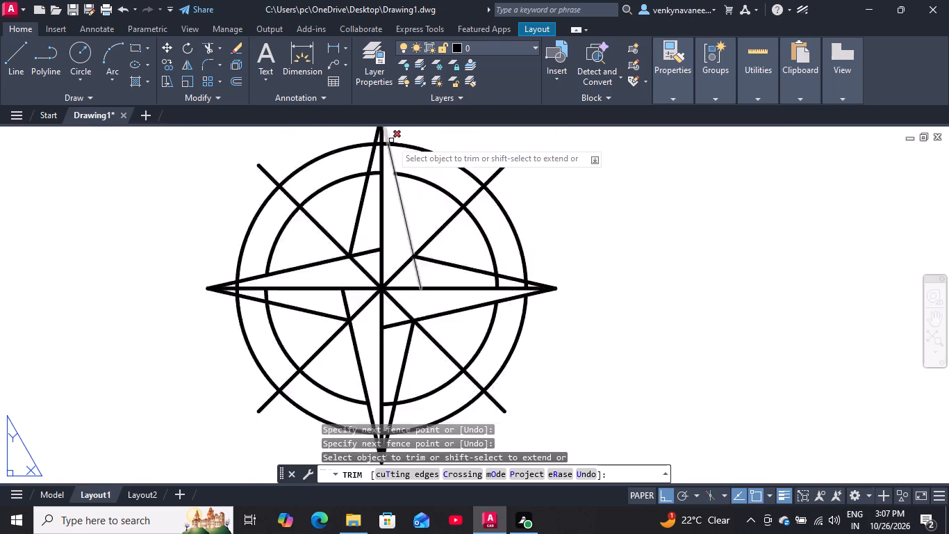
scroll(391, 140, "up", 2)
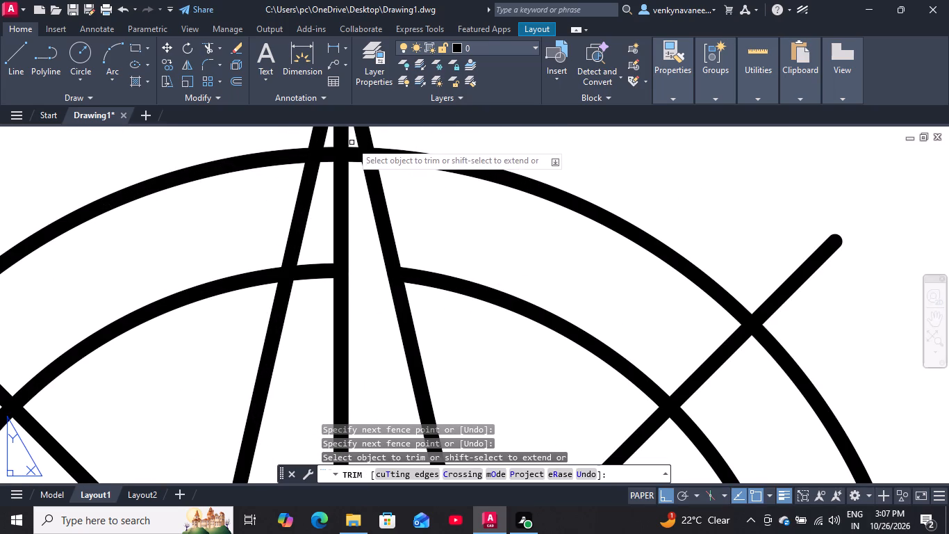
left_click(352, 143)
left_click(350, 181)
scroll(361, 166, "down", 3)
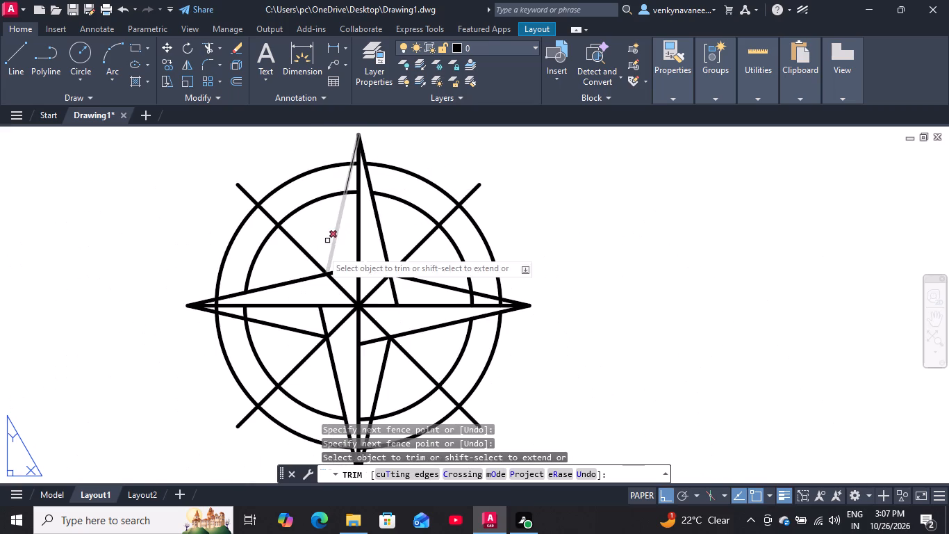
scroll(213, 311, "up", 4)
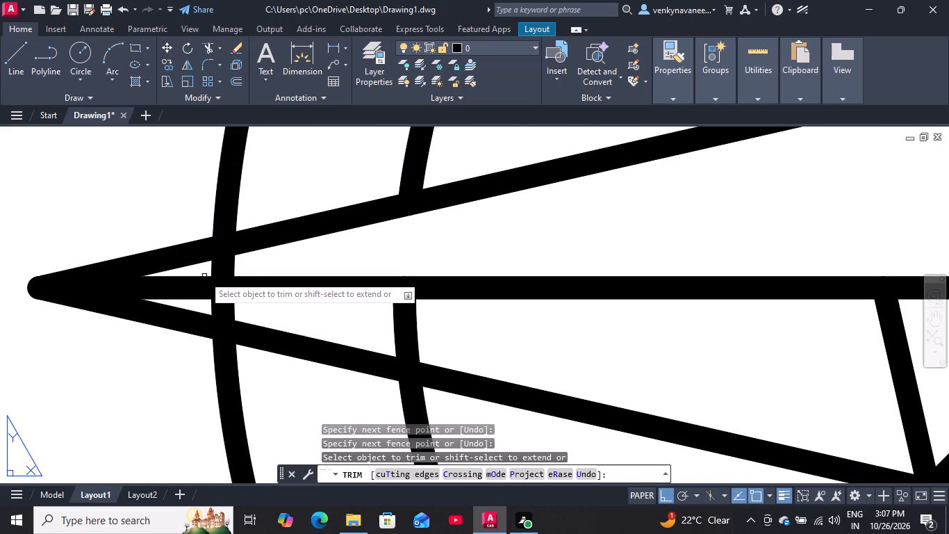
left_click_drag(204, 269, 213, 268)
left_click(262, 266)
scroll(281, 263, "down", 3)
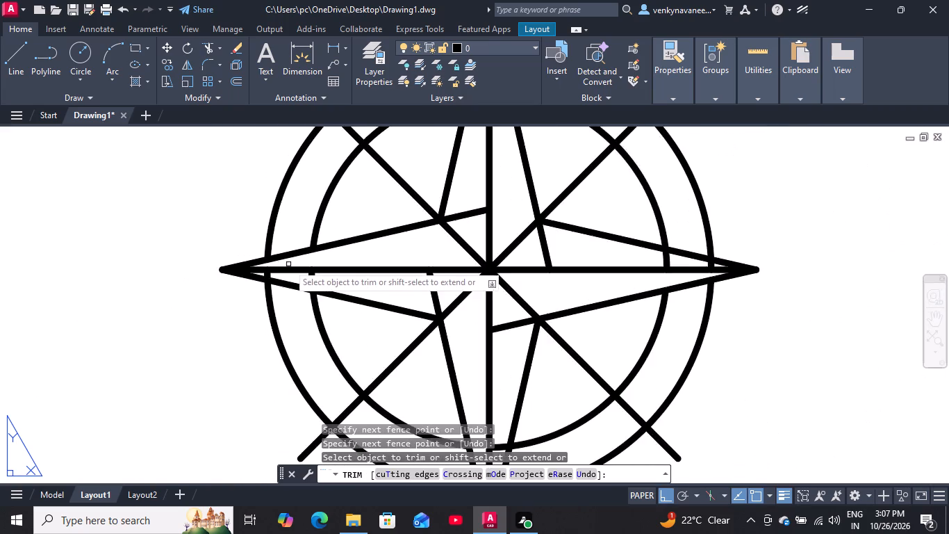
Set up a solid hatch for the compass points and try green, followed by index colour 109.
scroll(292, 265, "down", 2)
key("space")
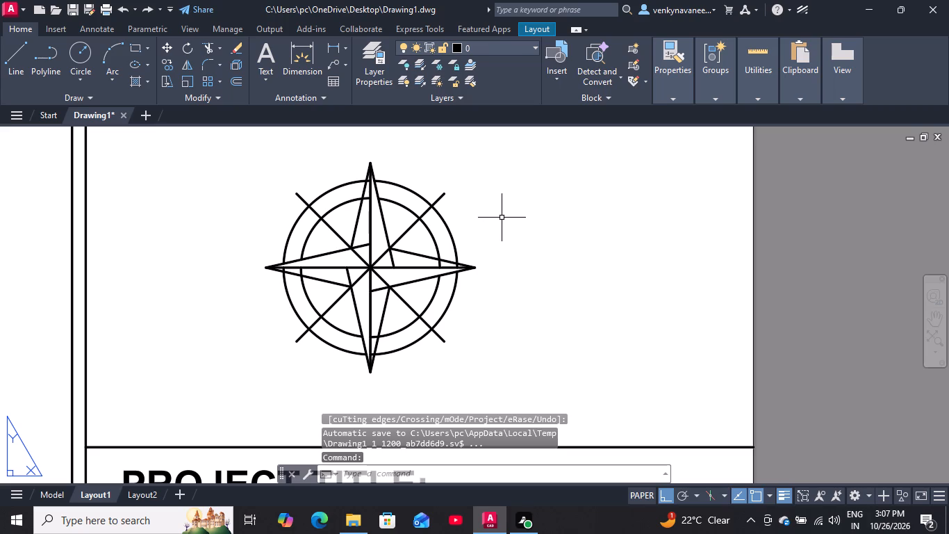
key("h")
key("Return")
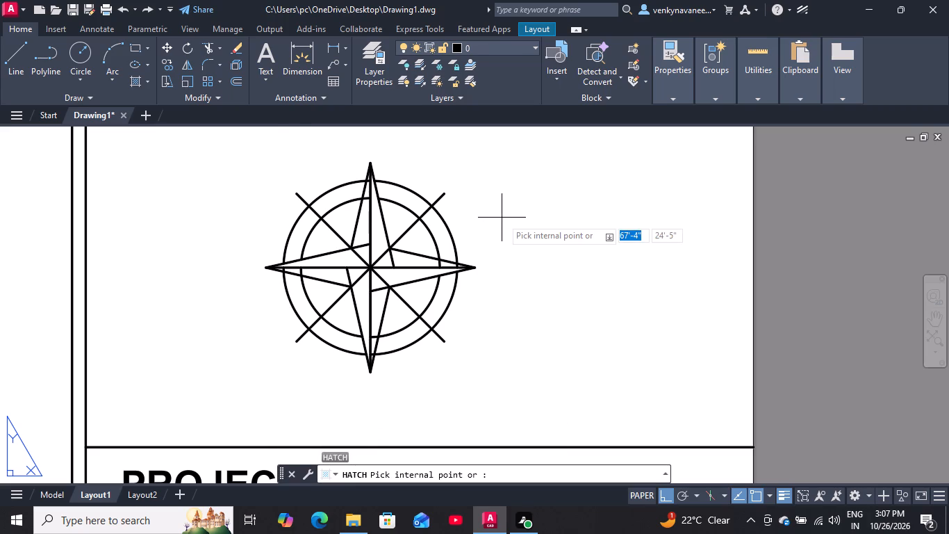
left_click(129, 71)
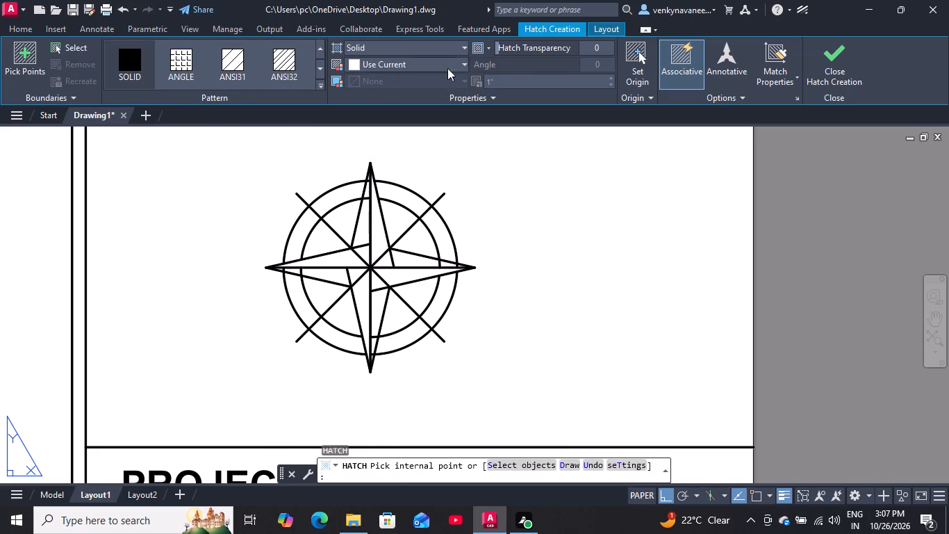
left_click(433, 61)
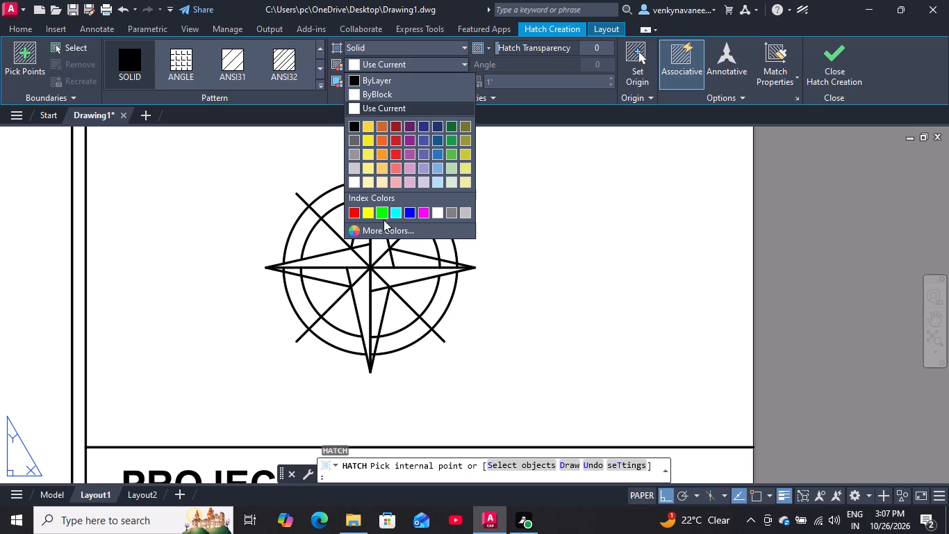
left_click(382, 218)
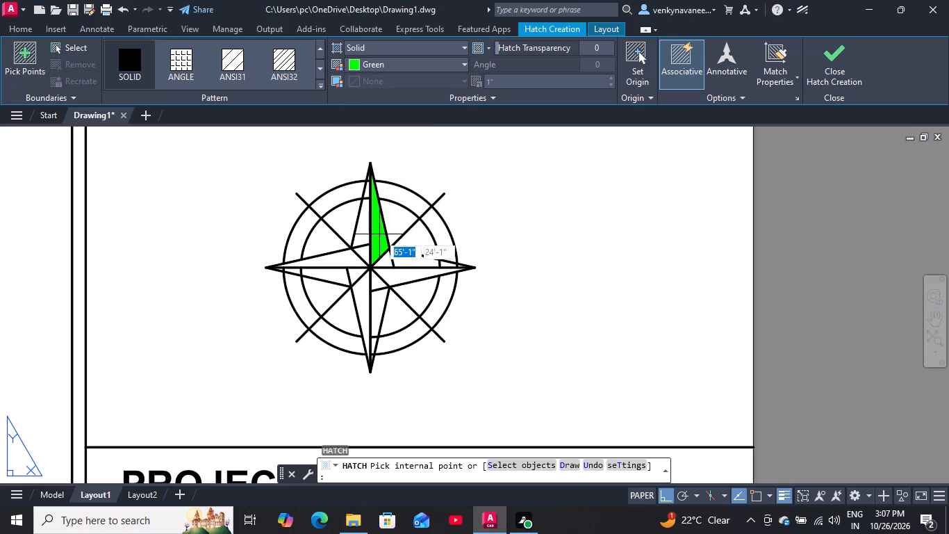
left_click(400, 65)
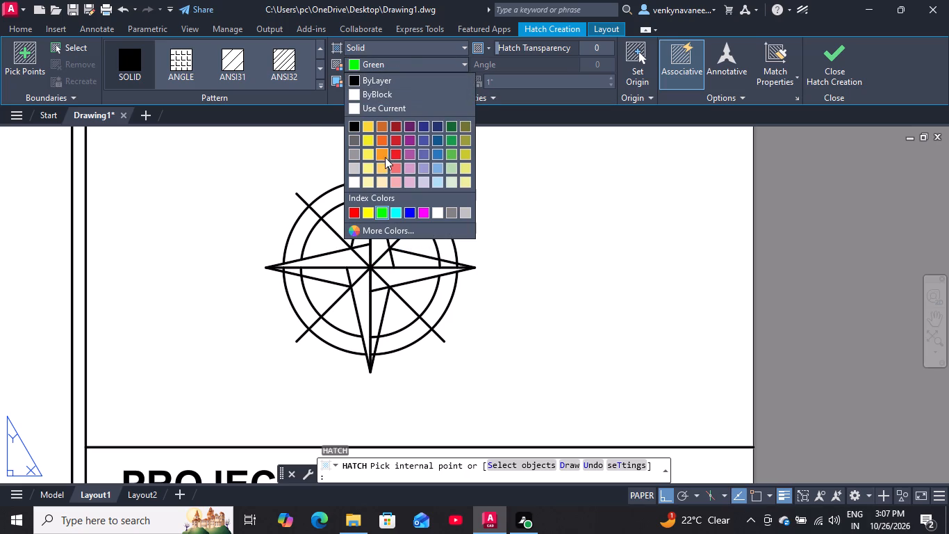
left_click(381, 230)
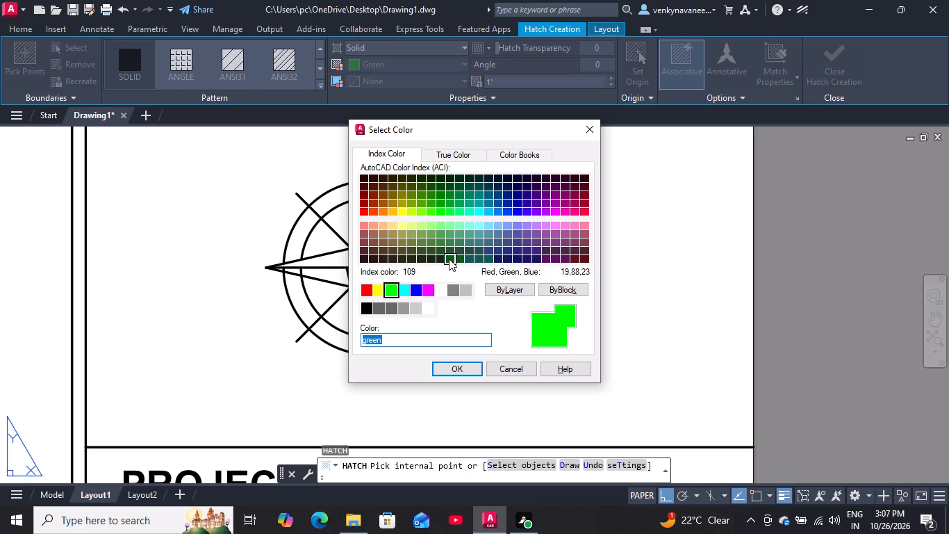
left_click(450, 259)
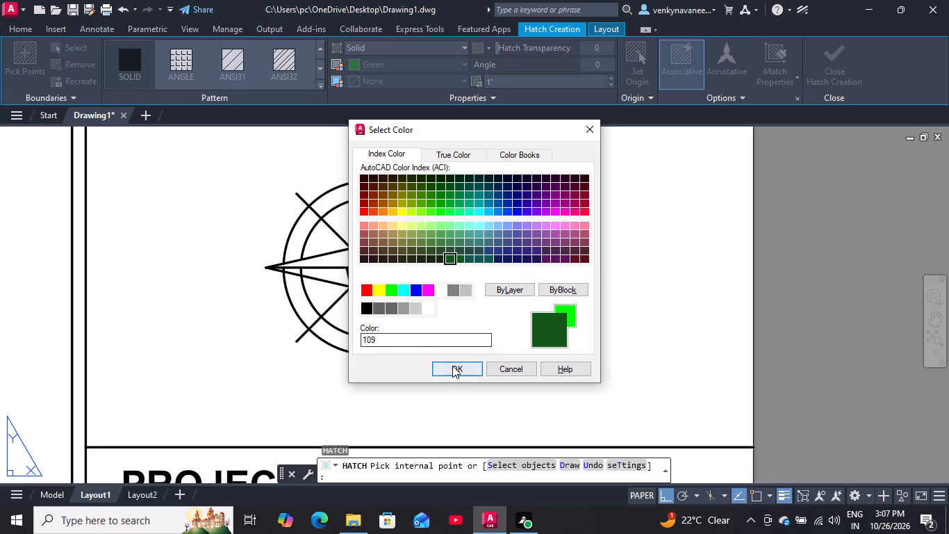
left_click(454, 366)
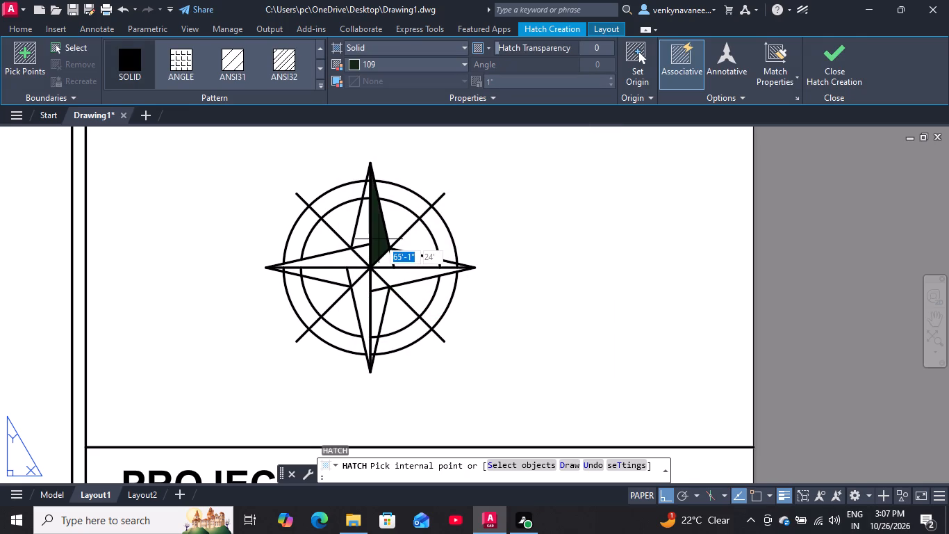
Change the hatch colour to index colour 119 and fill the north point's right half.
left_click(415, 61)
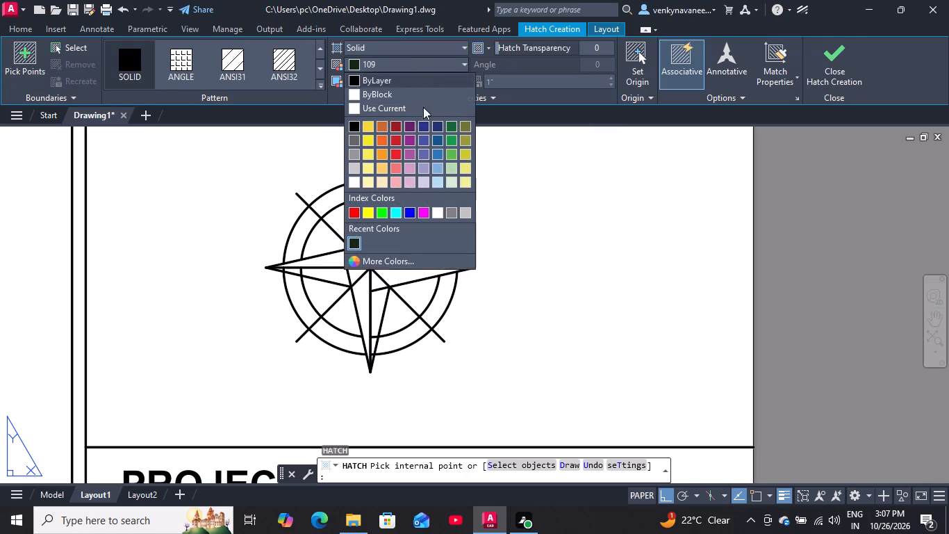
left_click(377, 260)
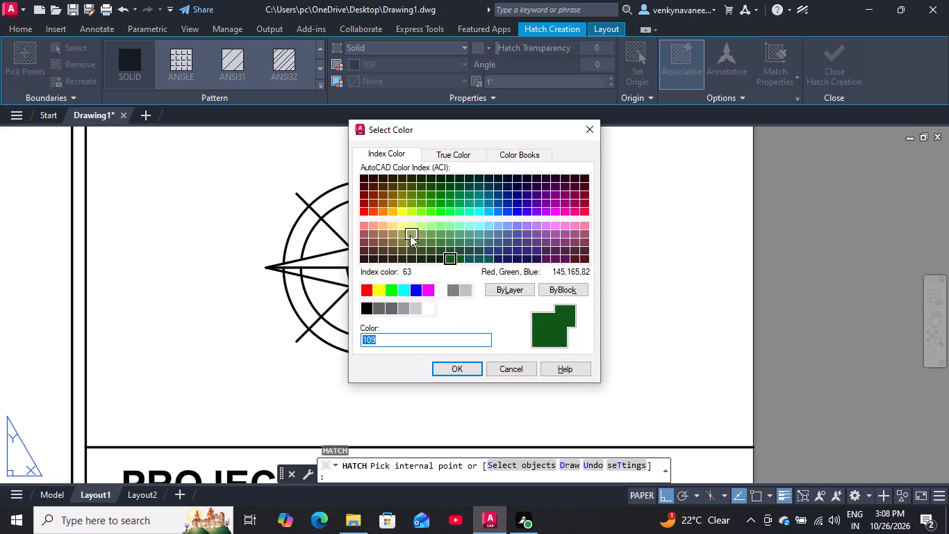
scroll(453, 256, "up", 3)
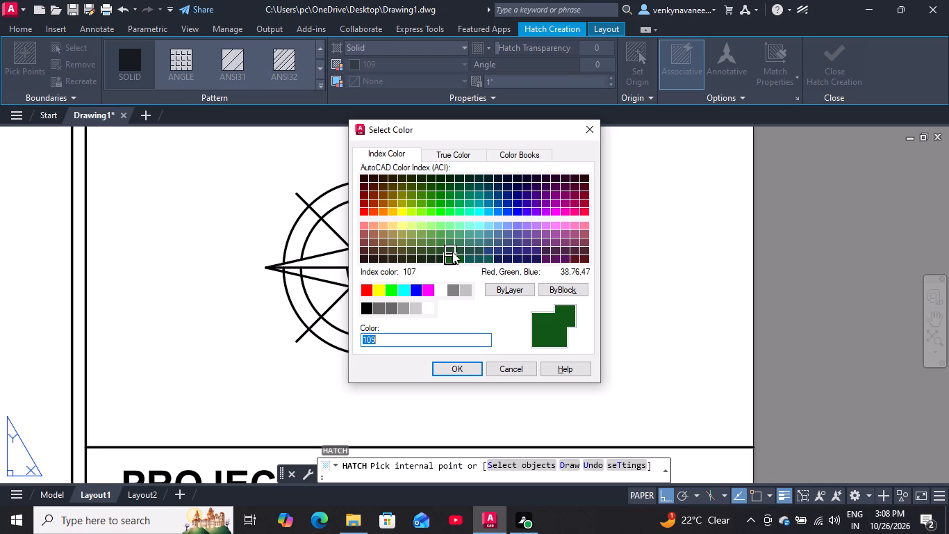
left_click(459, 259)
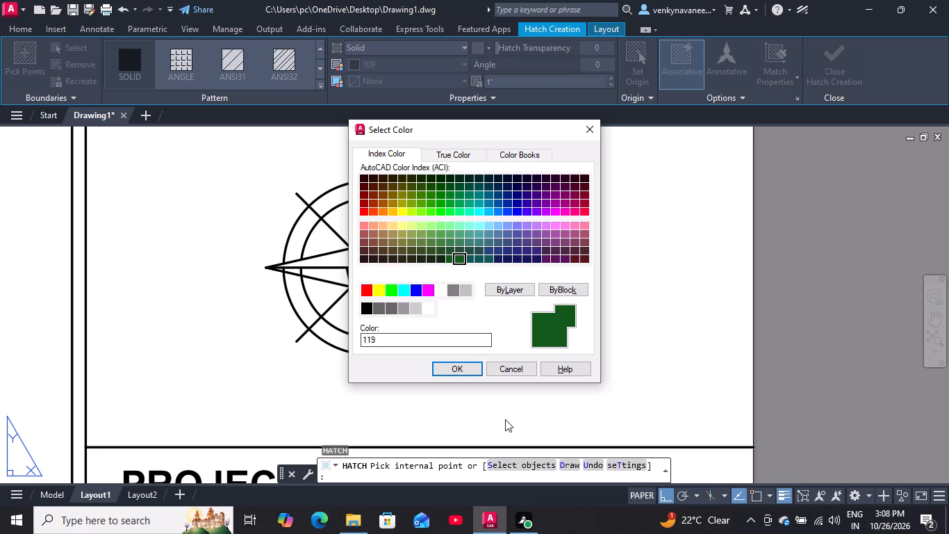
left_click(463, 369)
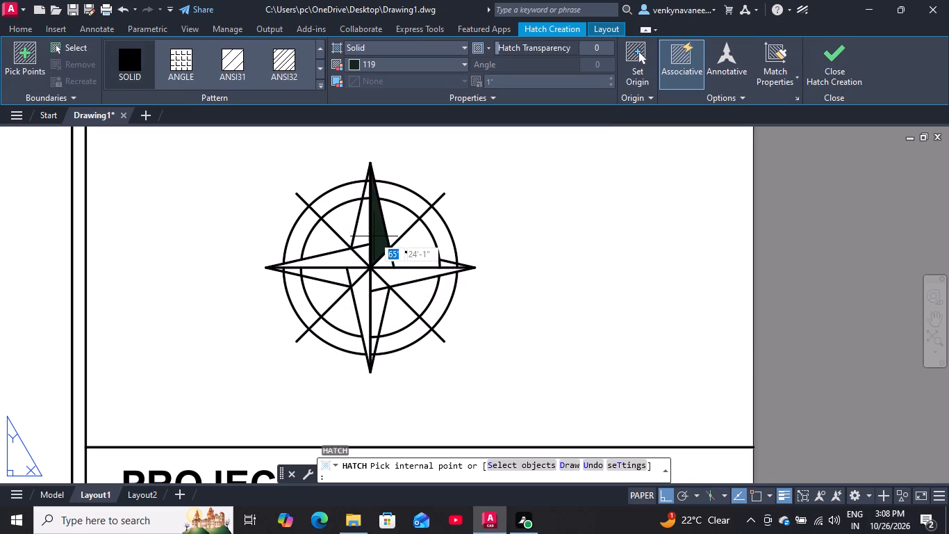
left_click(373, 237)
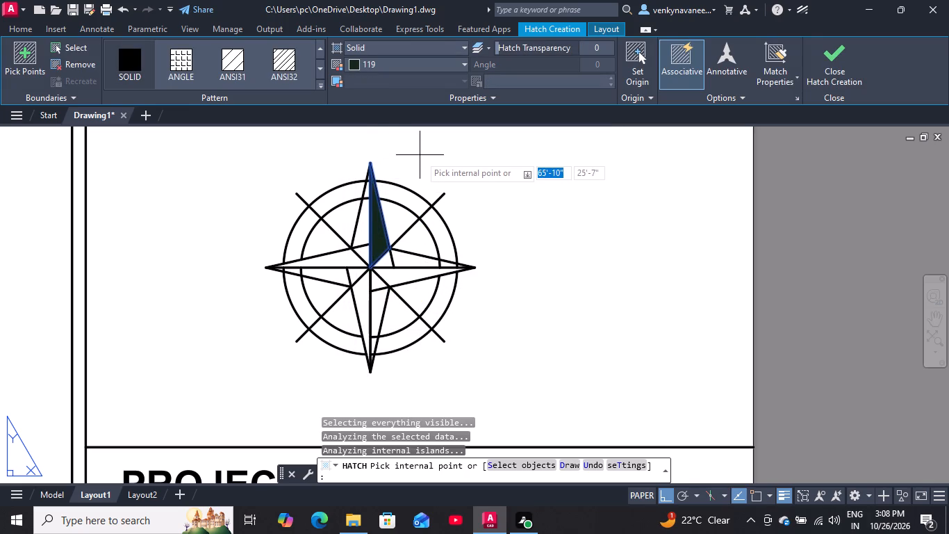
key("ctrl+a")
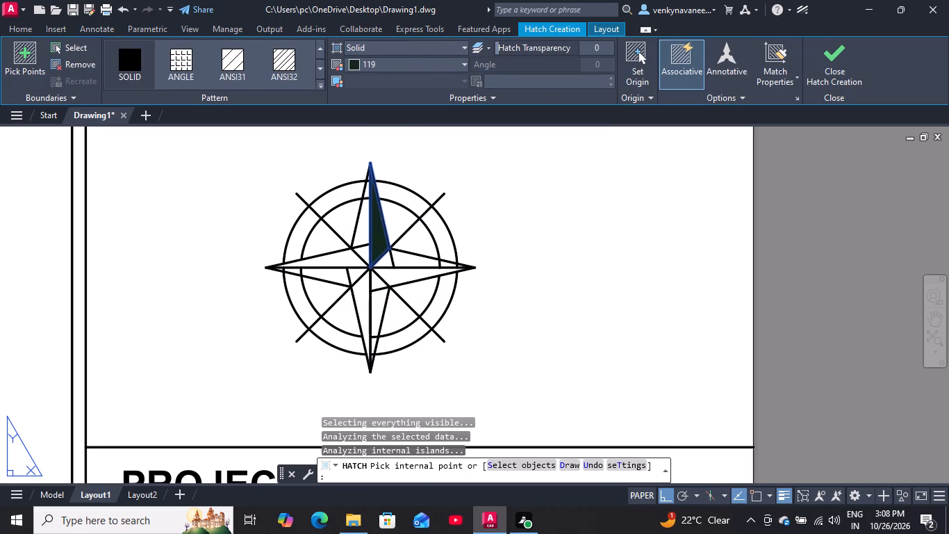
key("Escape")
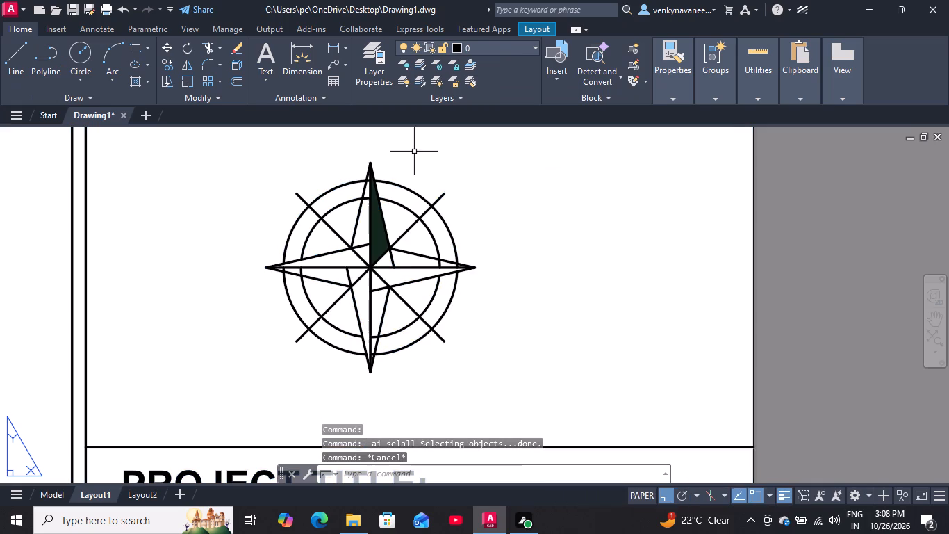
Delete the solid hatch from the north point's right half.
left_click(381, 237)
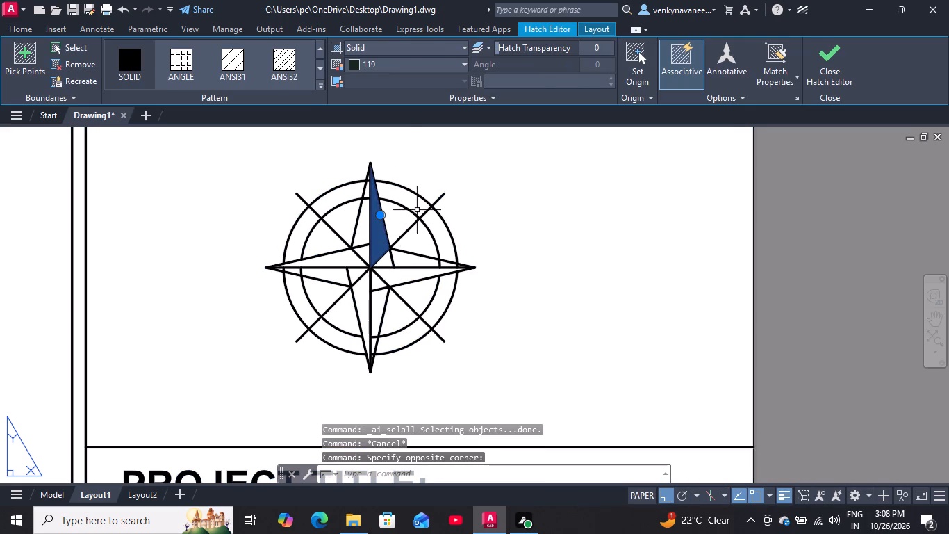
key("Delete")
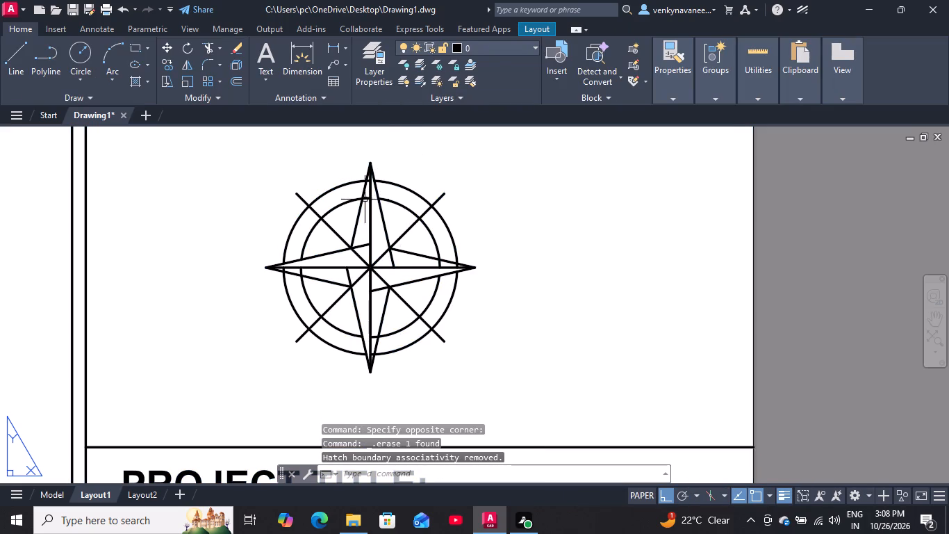
Hatch the north point's right, east point's lower, south point's left and west point's upper halves solid orange 248,153,30.
key("h")
key("Return")
left_click(393, 65)
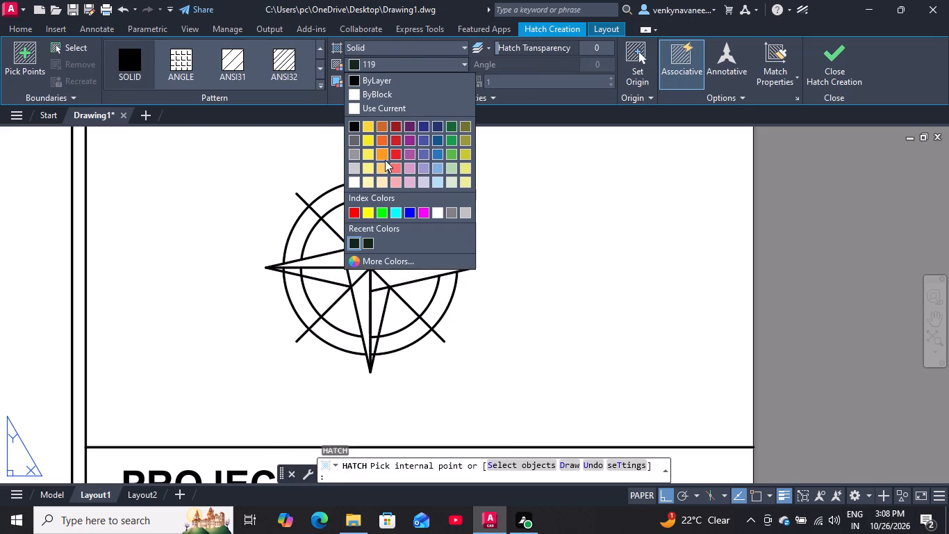
left_click(383, 157)
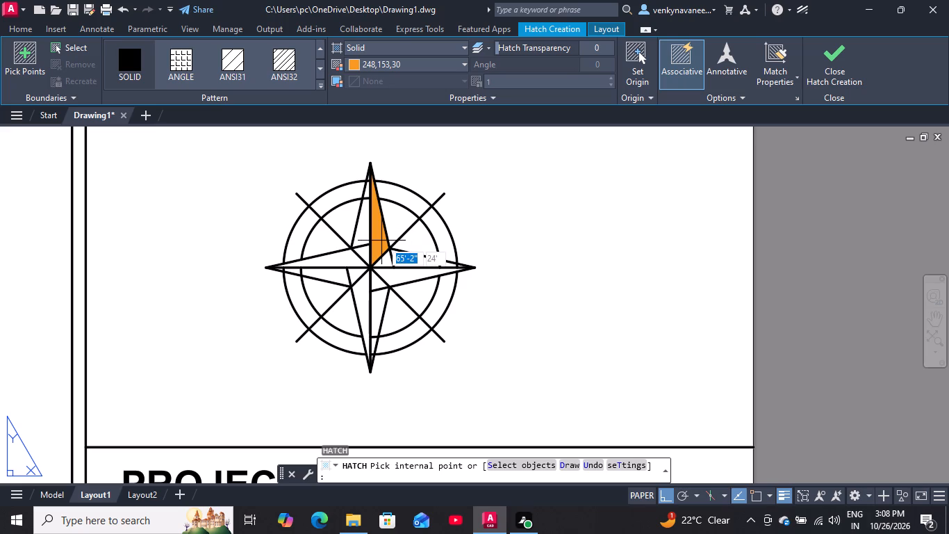
left_click(381, 241)
left_click(393, 279)
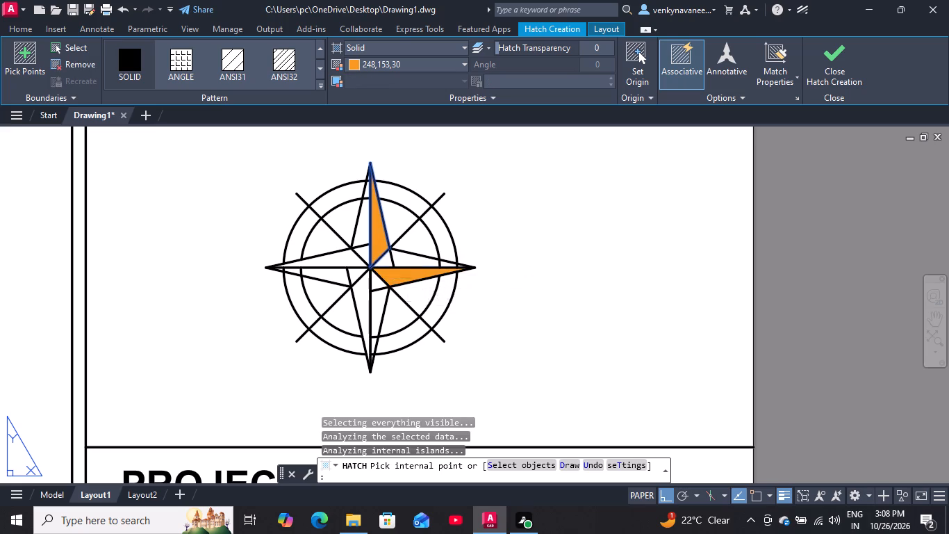
left_click(363, 316)
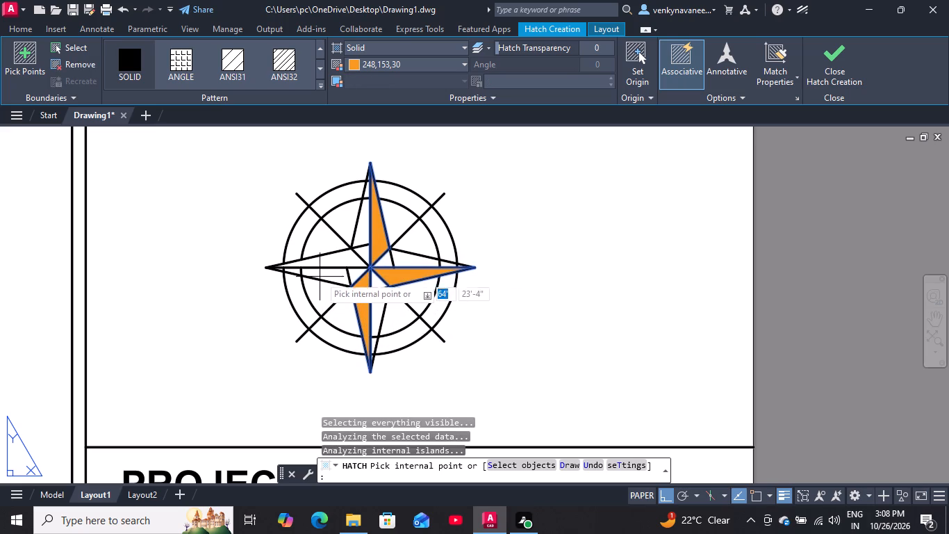
left_click(329, 260)
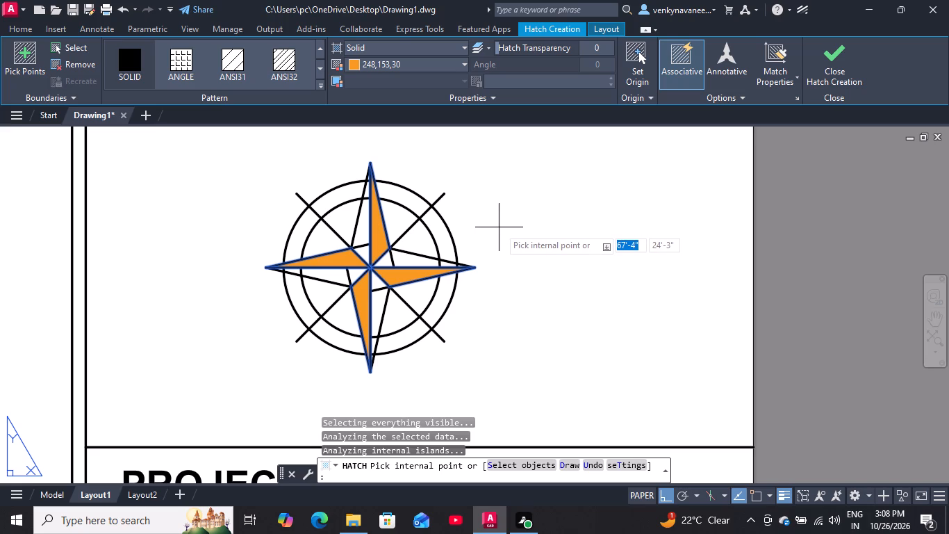
key("space")
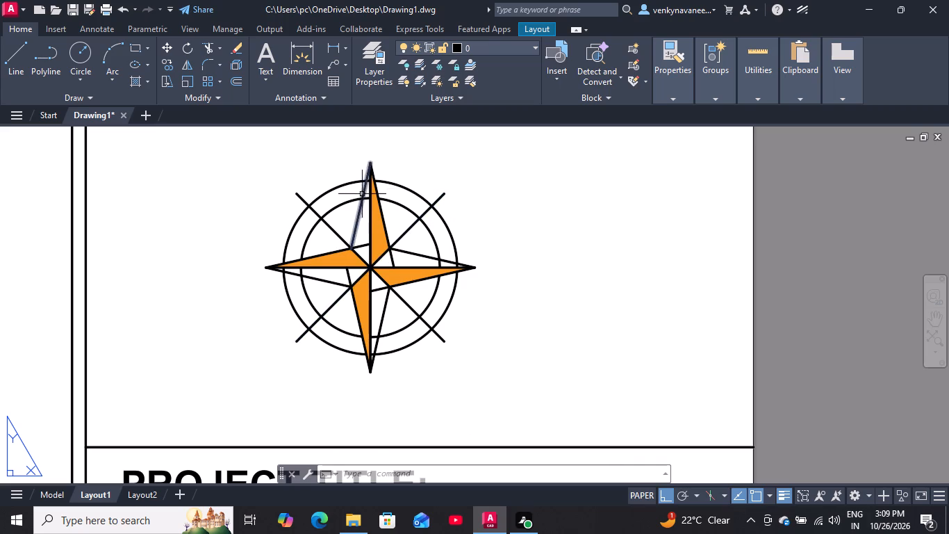
Trim both circles inside the north point's left half, between its slanted edge and the vertical line.
scroll(360, 195, "up", 1)
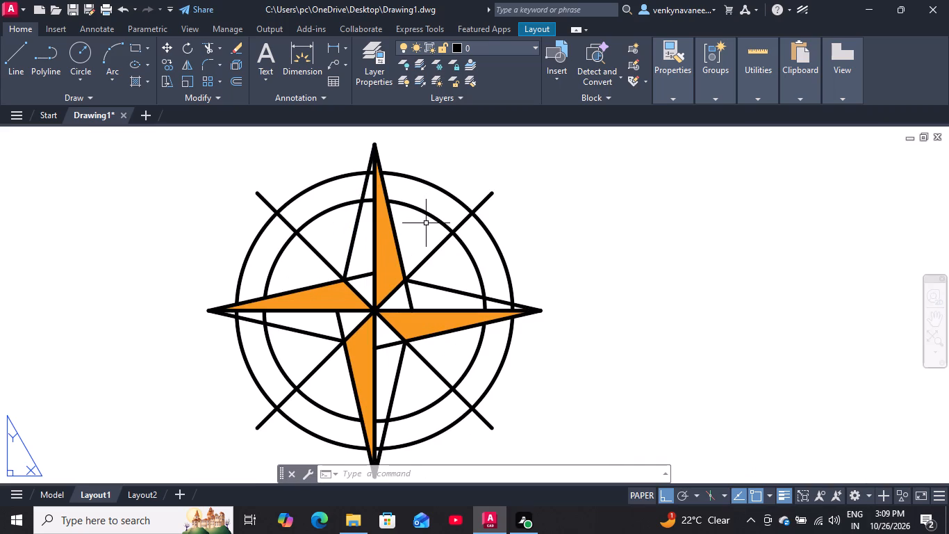
type("TR")
key("Return")
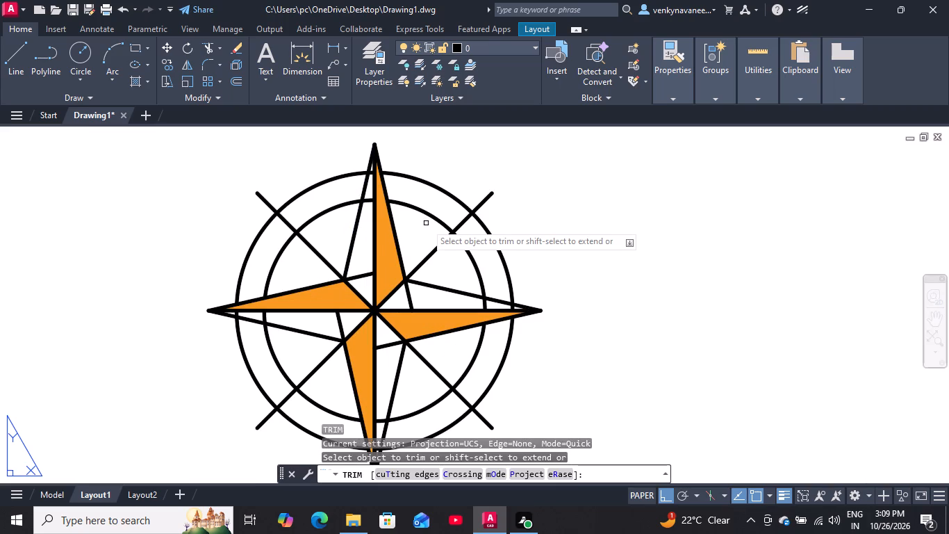
scroll(361, 197, "up", 2)
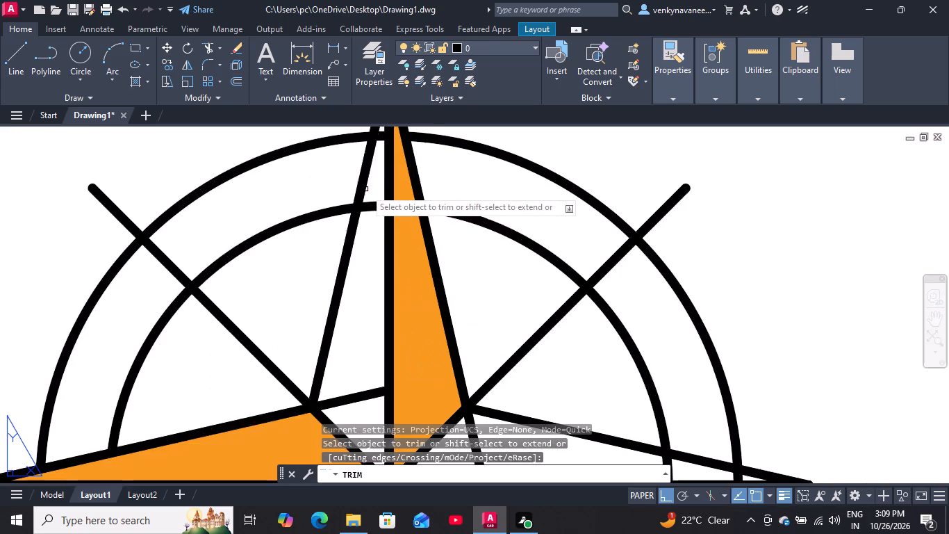
scroll(368, 192, "down", 2)
scroll(366, 169, "up", 3)
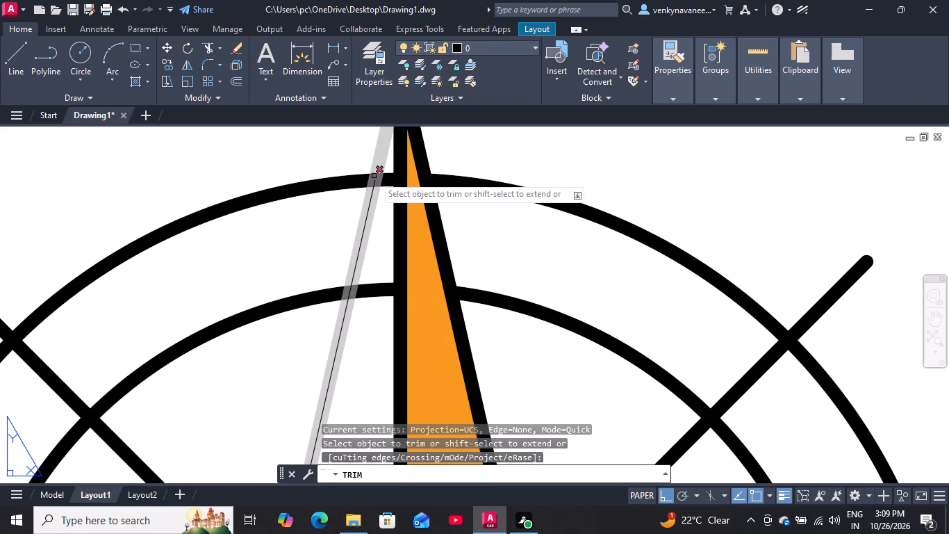
scroll(384, 166, "up", 1)
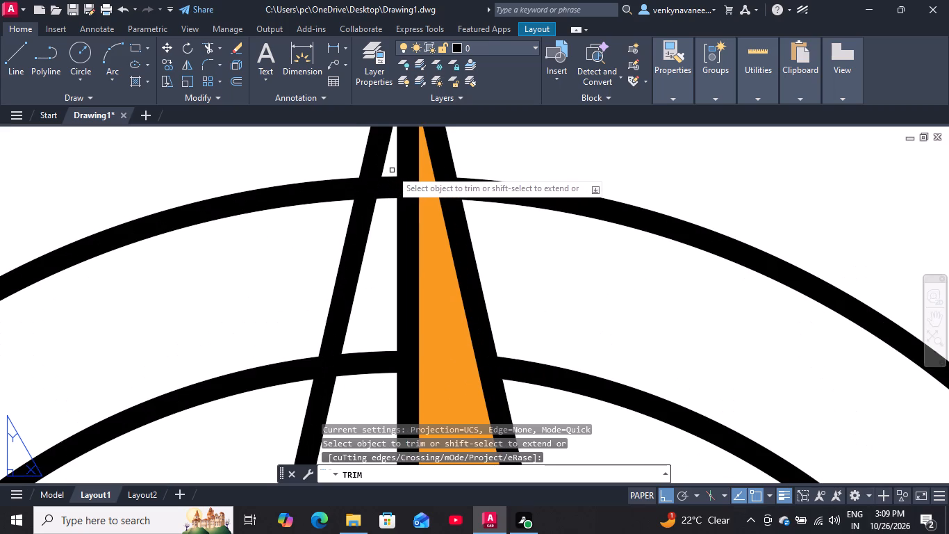
left_click_drag(392, 170, 363, 393)
Trim the overhanging edge and both circle segments inside the east point's upper half.
scroll(348, 260, "down", 4)
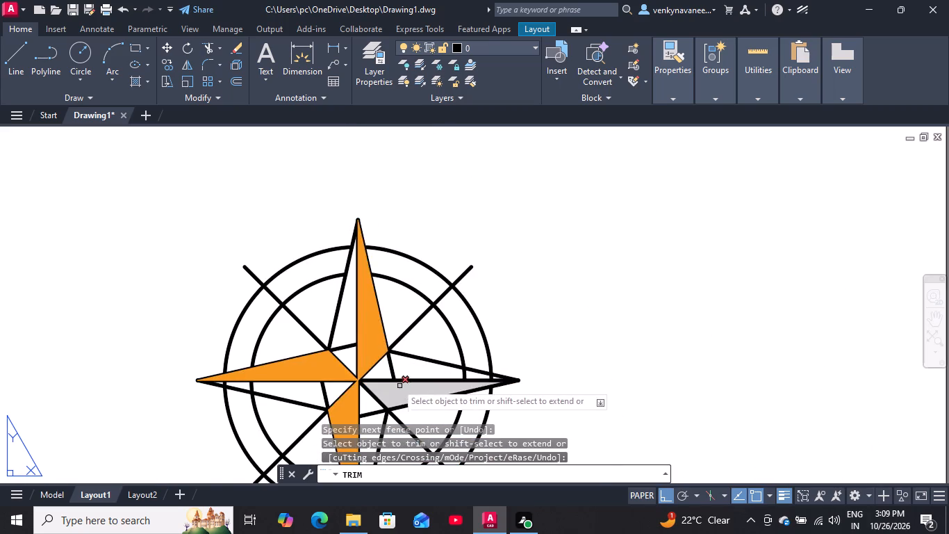
scroll(379, 373, "up", 1)
left_click_drag(379, 372, 429, 378)
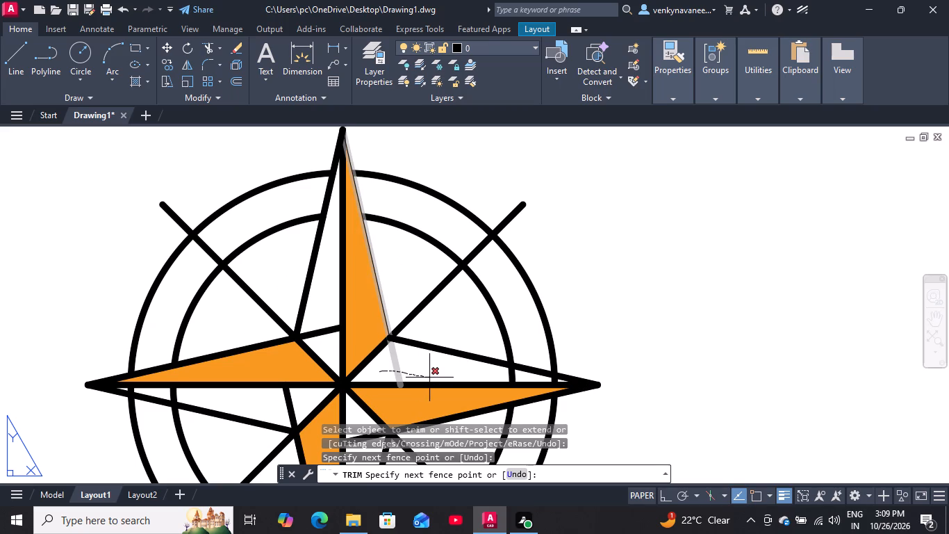
left_click_drag(429, 378, 431, 378)
left_click_drag(431, 378, 547, 380)
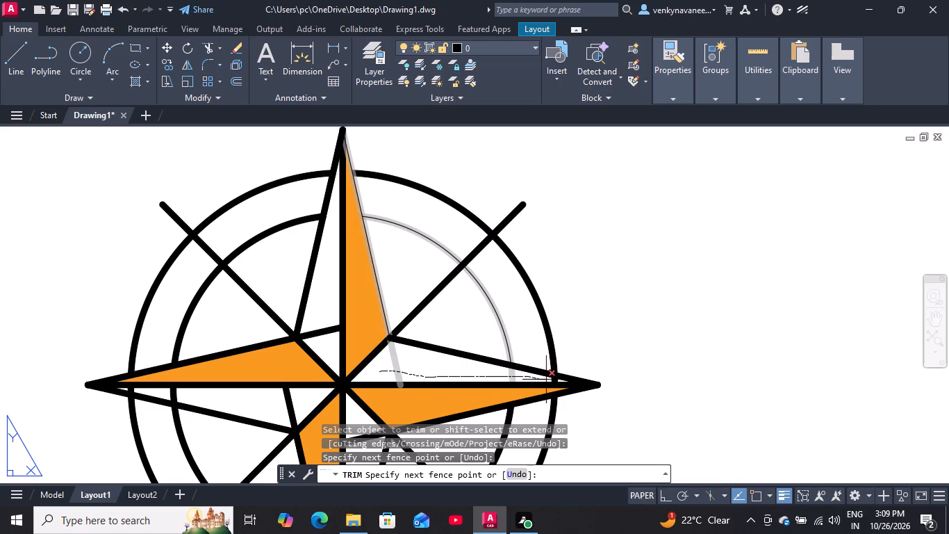
left_click_drag(547, 380, 561, 382)
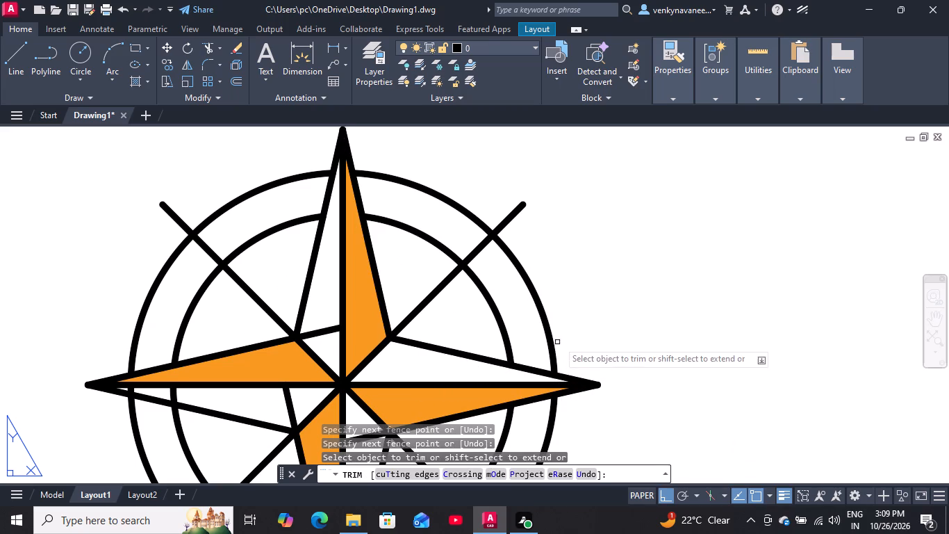
Trim the overhanging edge and both circle segments inside the south point's right half.
scroll(539, 216, "down", 1)
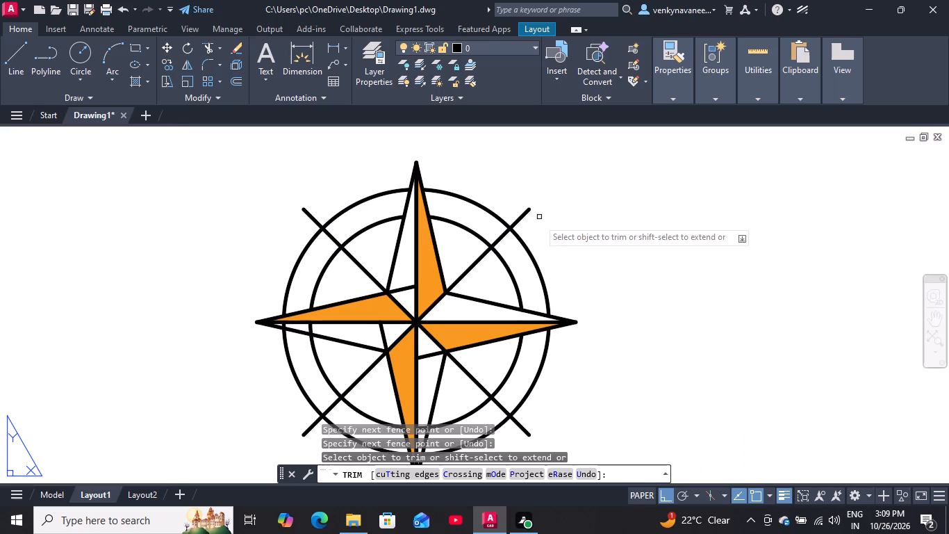
scroll(502, 241, "down", 1)
scroll(436, 386, "up", 1)
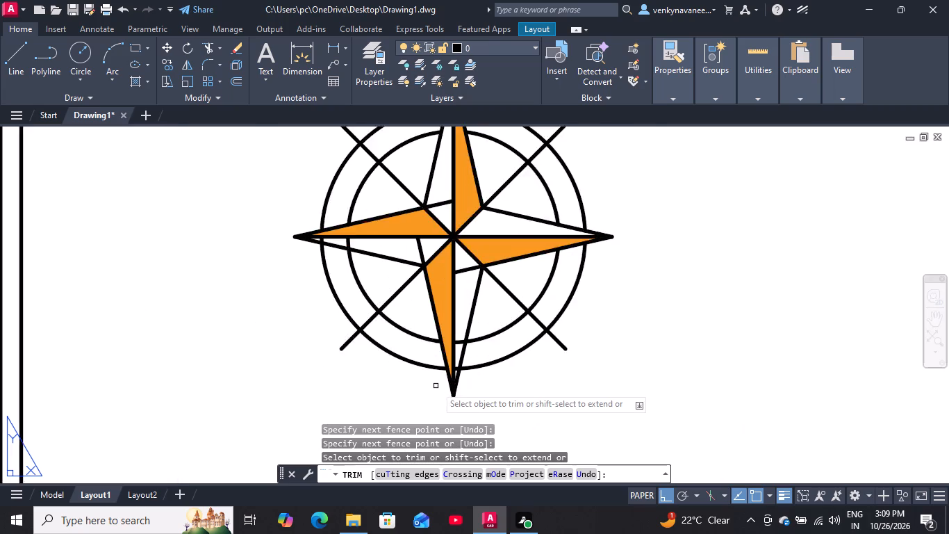
scroll(436, 386, "up", 1)
left_click_drag(477, 186, 473, 266)
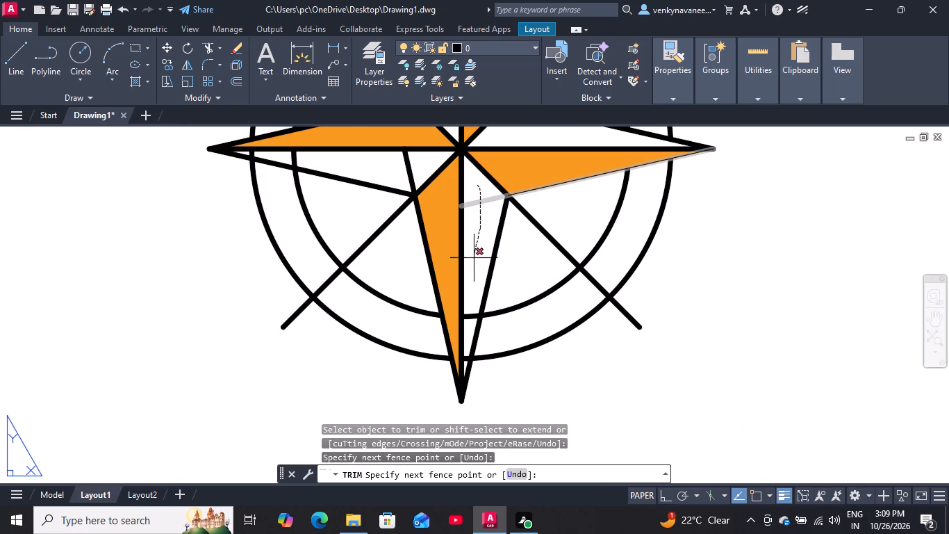
left_click_drag(473, 266, 467, 350)
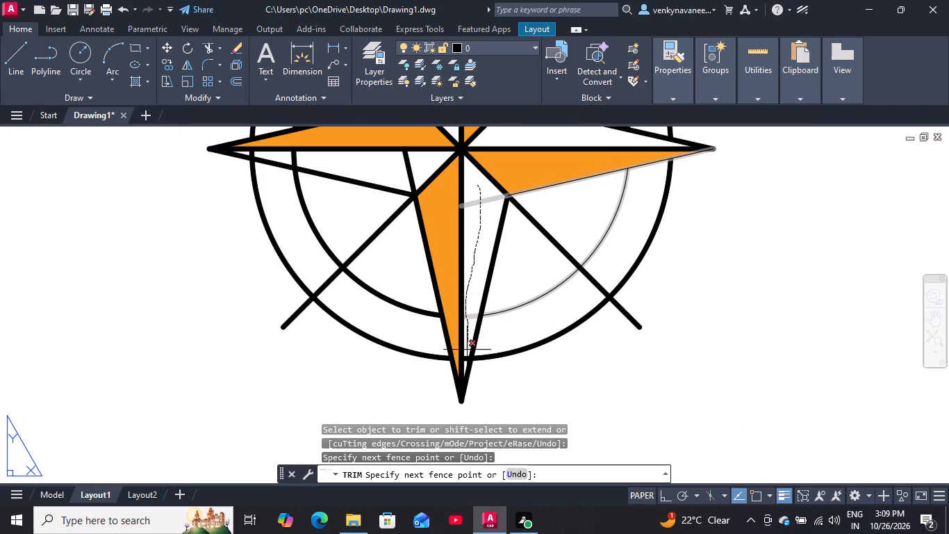
left_click_drag(467, 350, 467, 361)
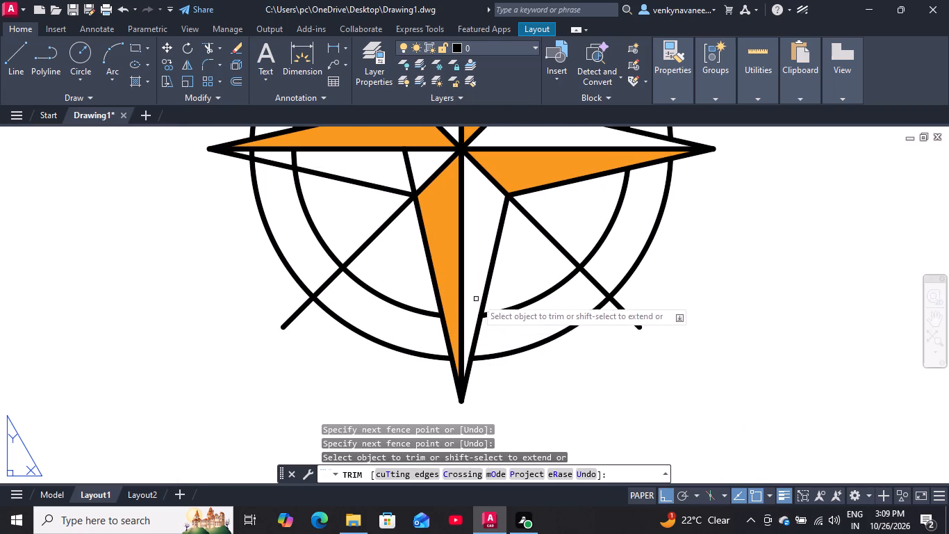
Trim the overhanging edge and both circle segments inside the west point's lower half.
scroll(471, 286, "down", 2)
scroll(405, 240, "up", 2)
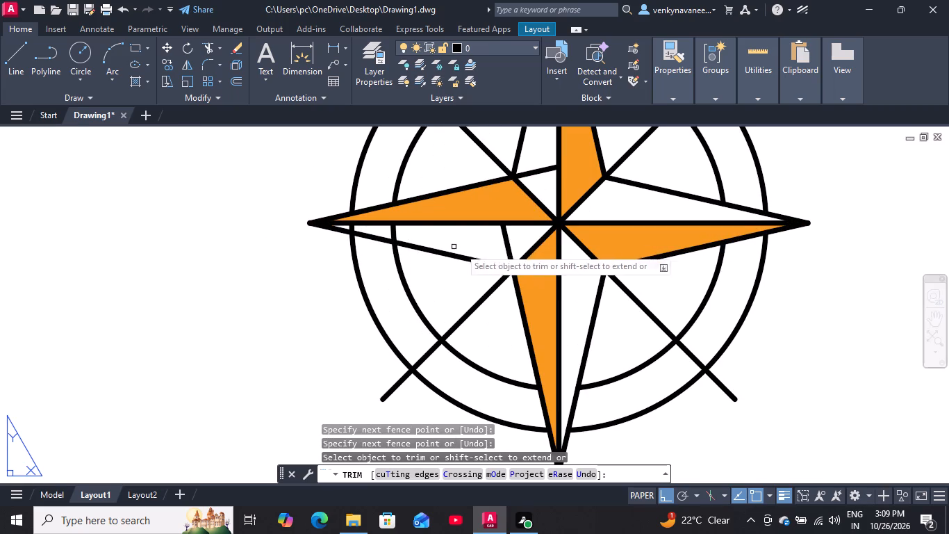
left_click_drag(515, 234, 481, 235)
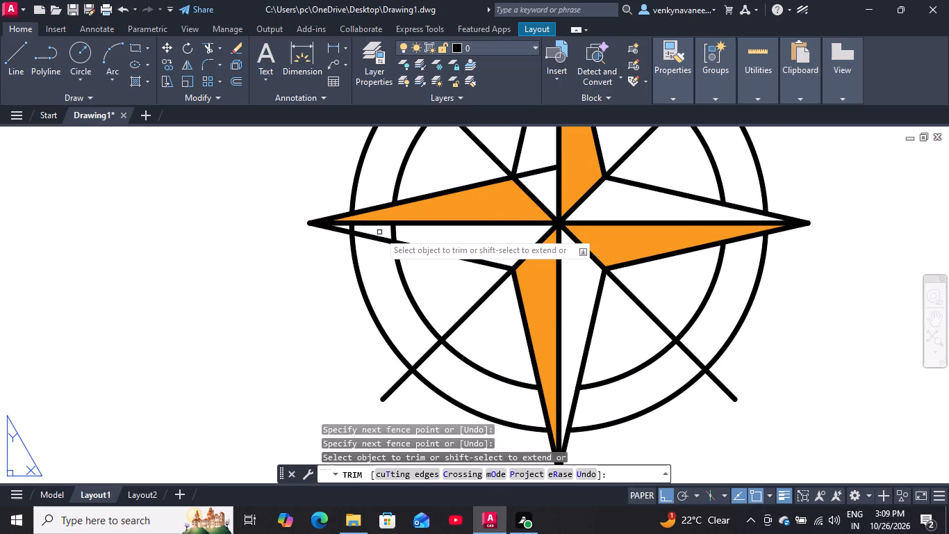
scroll(361, 227, "up", 4)
left_click_drag(273, 219, 438, 245)
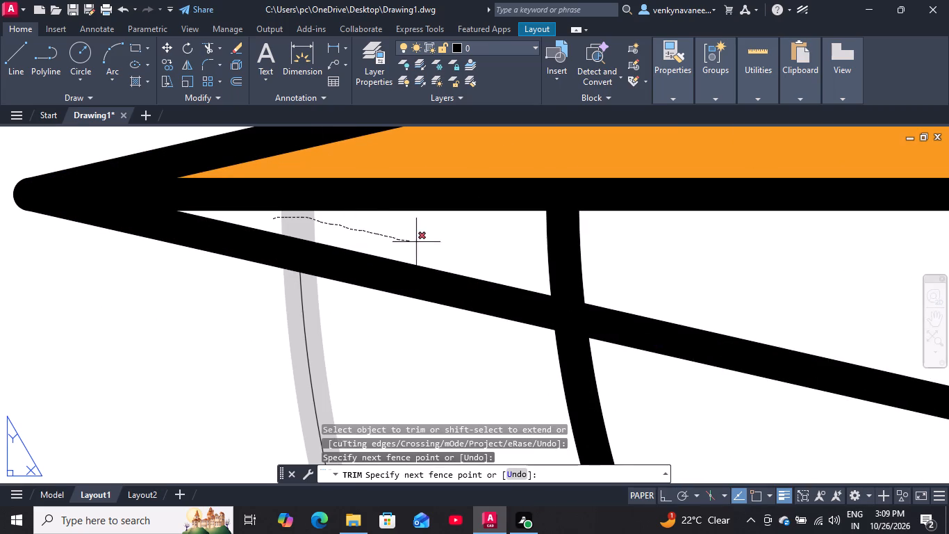
left_click_drag(438, 245, 664, 263)
scroll(549, 250, "down", 4)
scroll(422, 230, "down", 2)
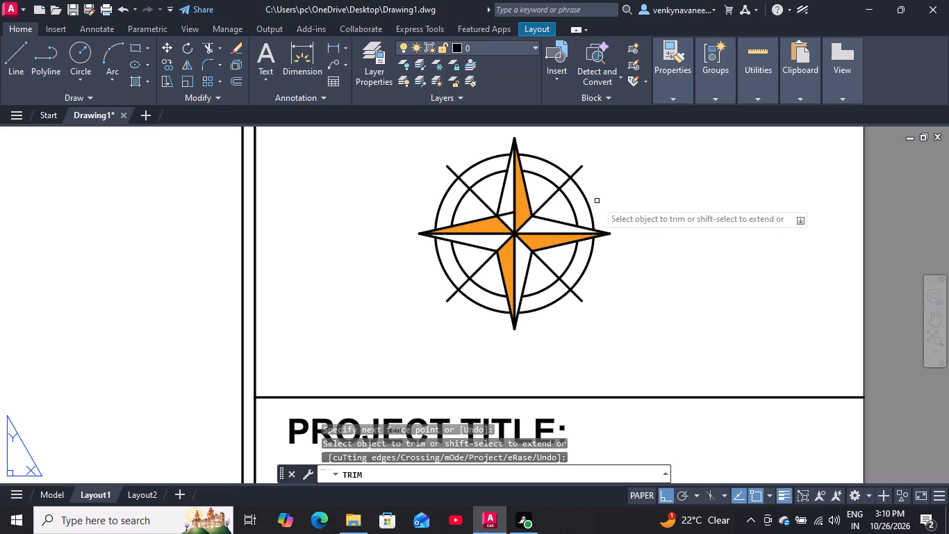
key("space")
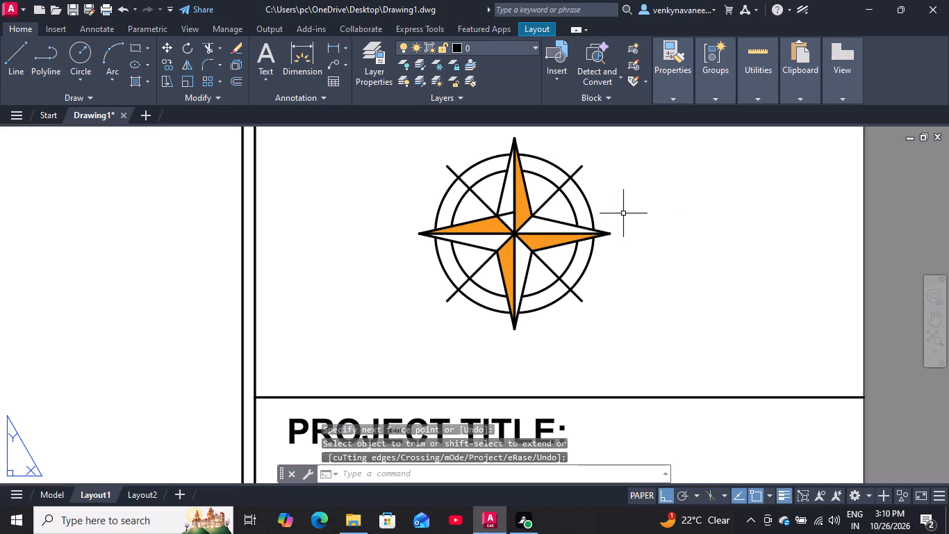
Draw a line from the southeast diagonal's outer end to the east point's lower edge, a little outside its inner corner.
key("l")
key("Return")
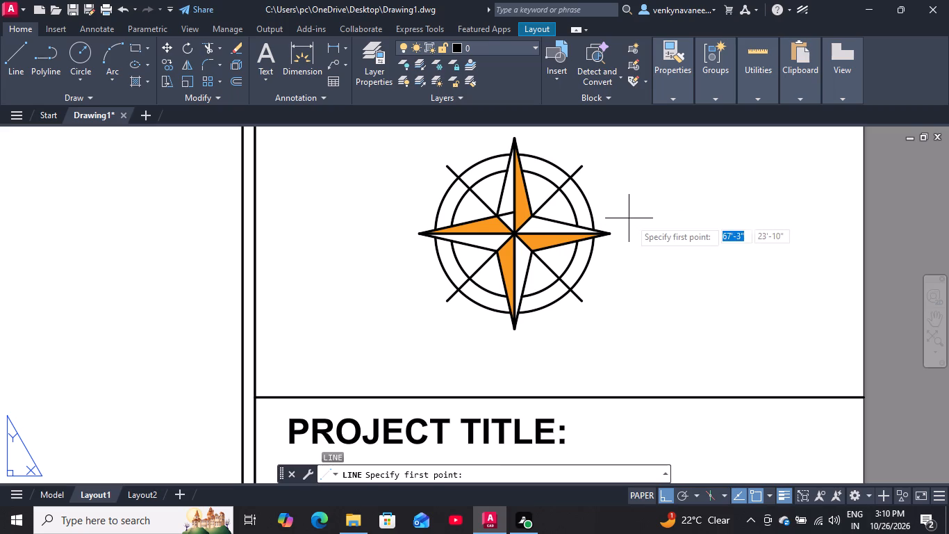
left_click(581, 302)
scroll(561, 259, "up", 2)
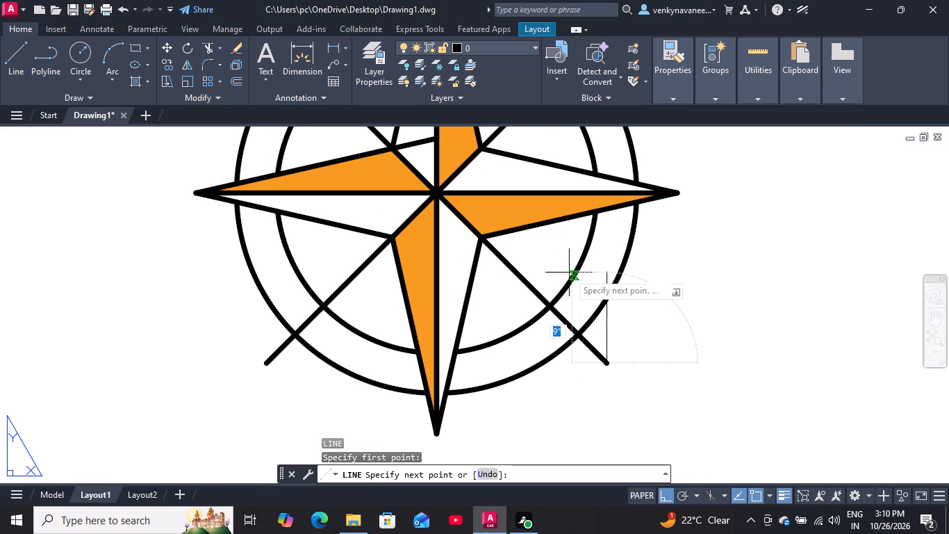
left_click(531, 227)
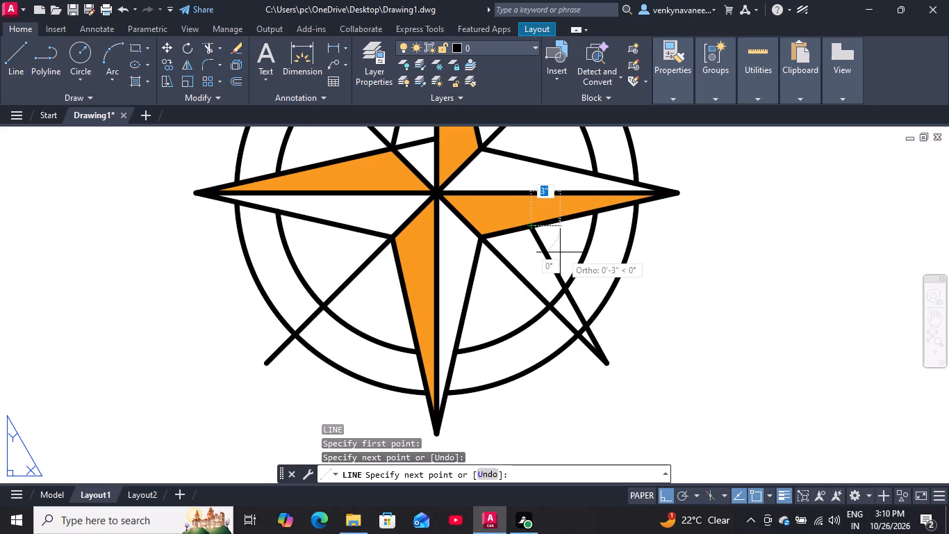
key("space")
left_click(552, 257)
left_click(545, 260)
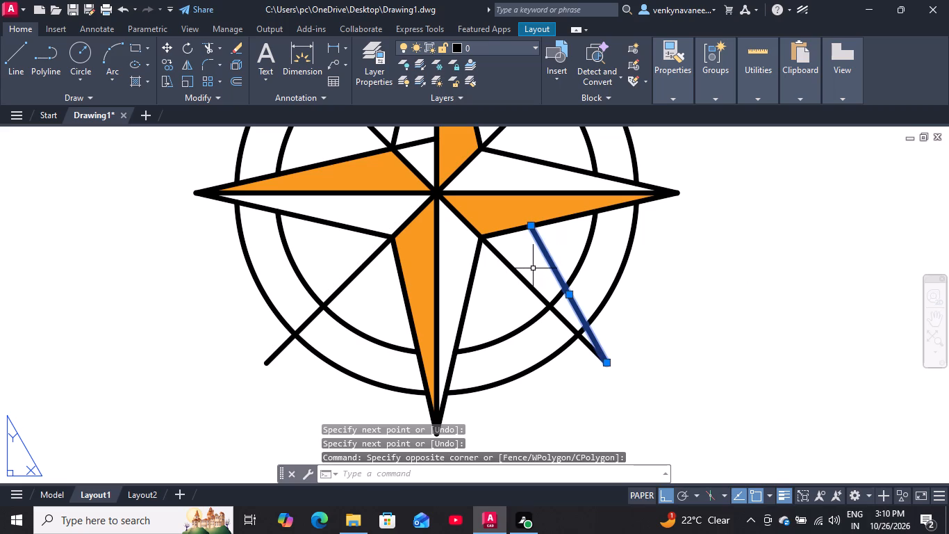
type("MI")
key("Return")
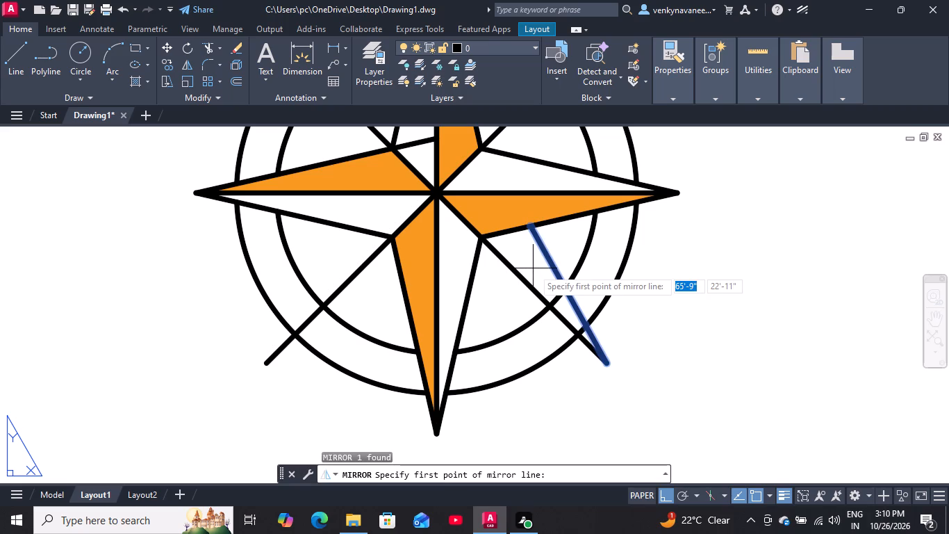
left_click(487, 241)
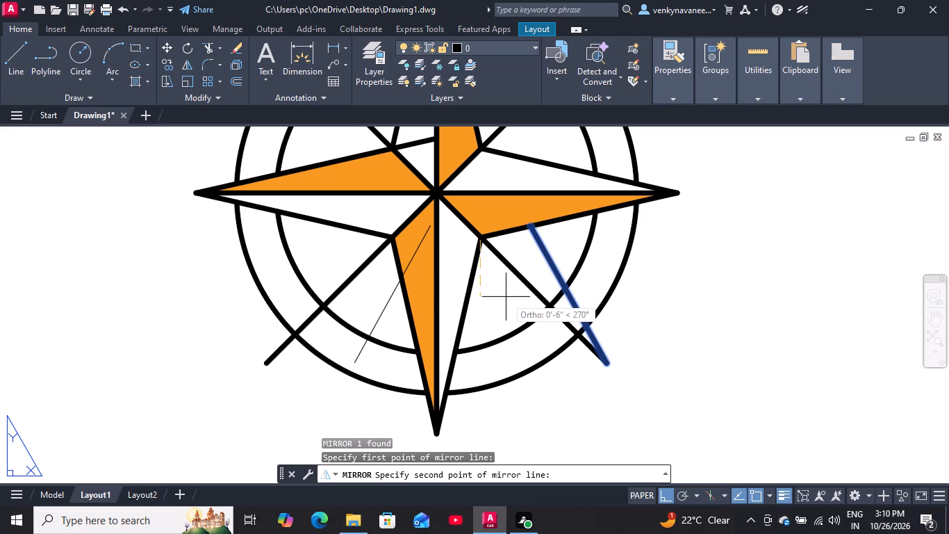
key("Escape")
Mirror the new slanted line about the southeast diagonal, keeping the original.
left_click(546, 252)
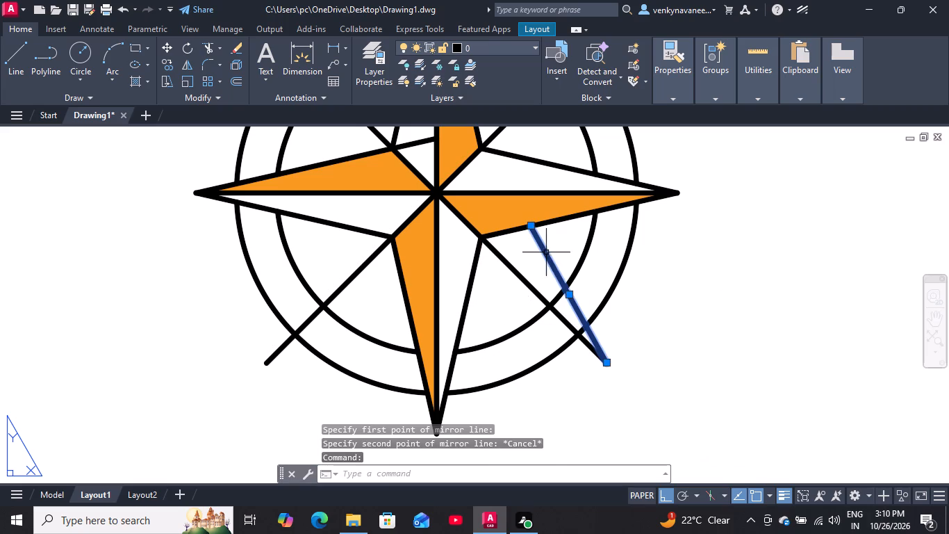
type("MI")
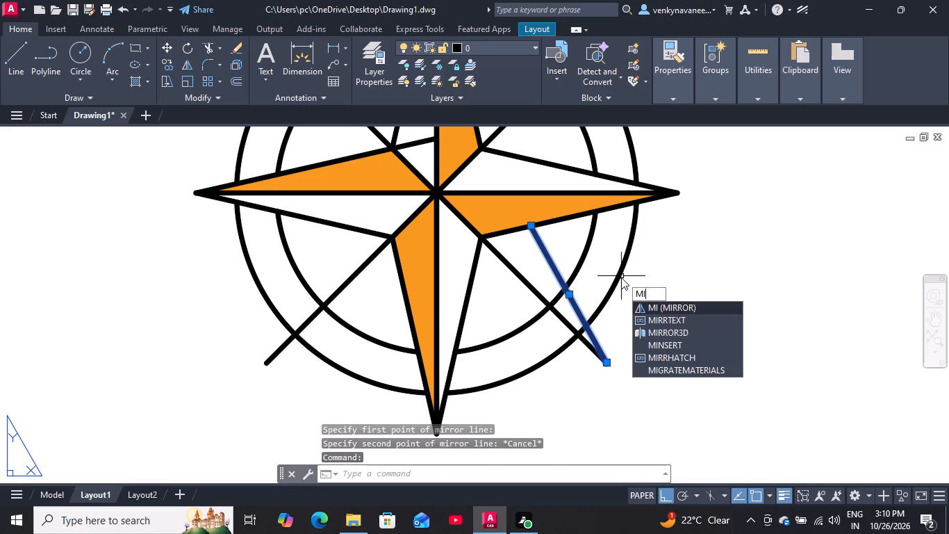
key("Return")
left_click(605, 369)
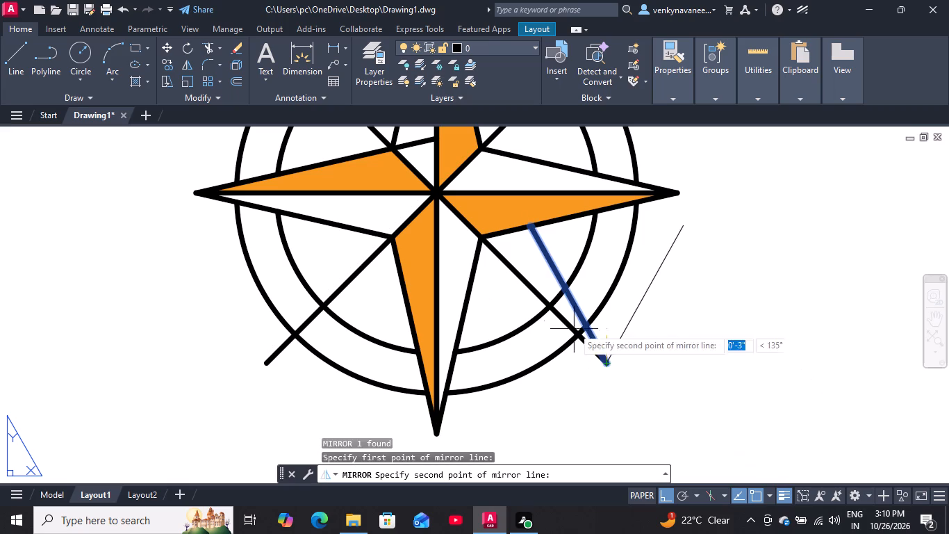
left_click(486, 238)
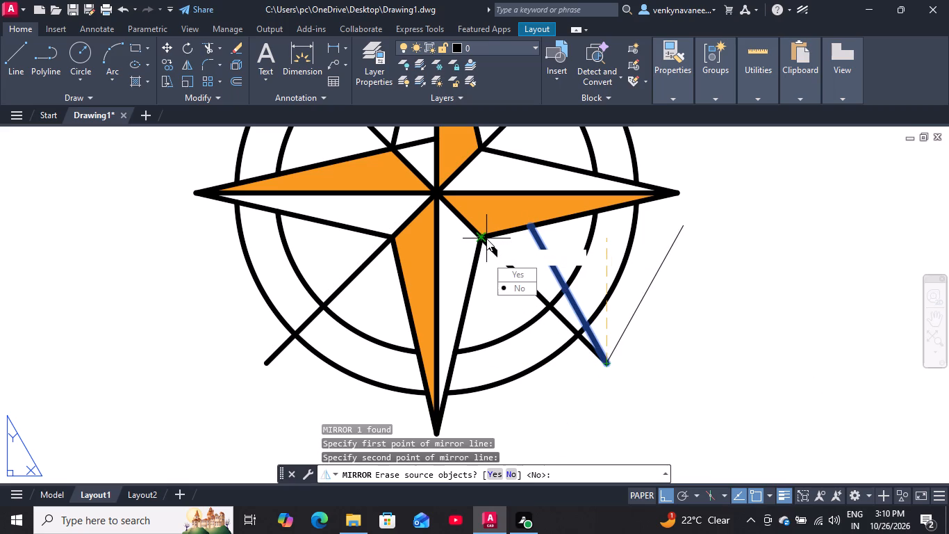
left_click_drag(514, 288, 486, 238)
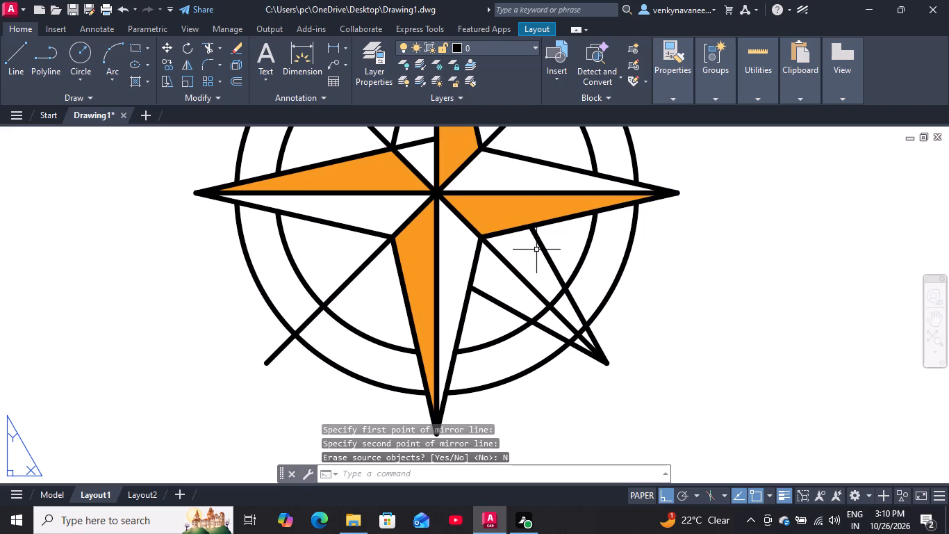
Select the two slanted lines that form the southeast point.
left_click(541, 248)
left_click(501, 310)
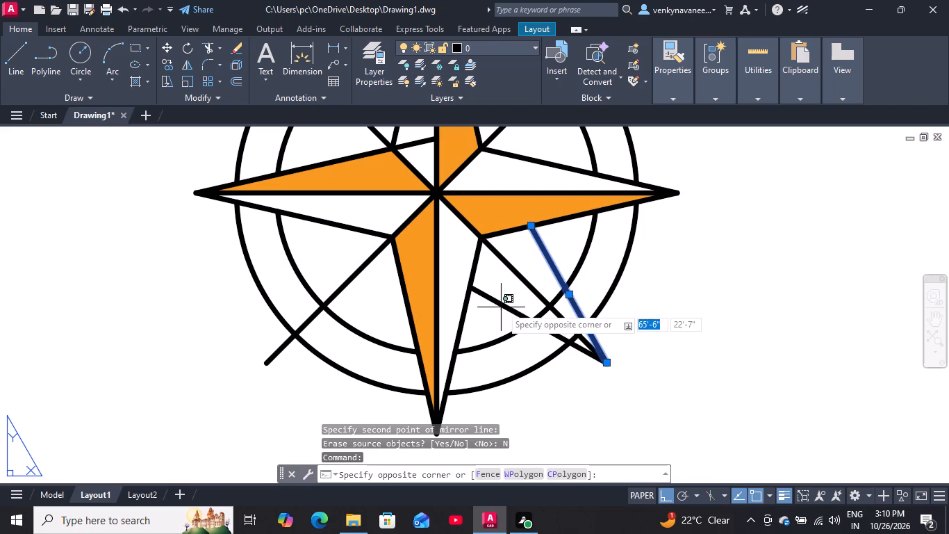
left_click(501, 303)
scroll(496, 290, "down", 1)
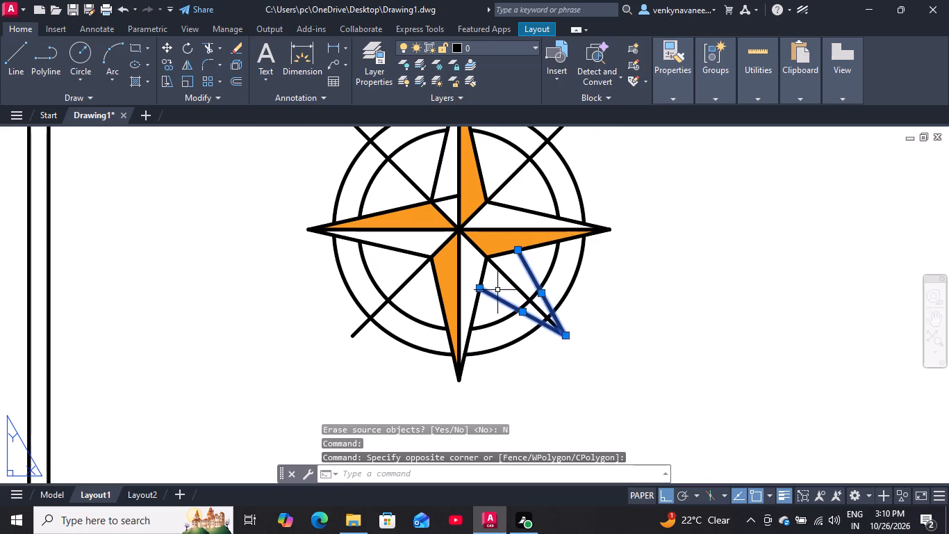
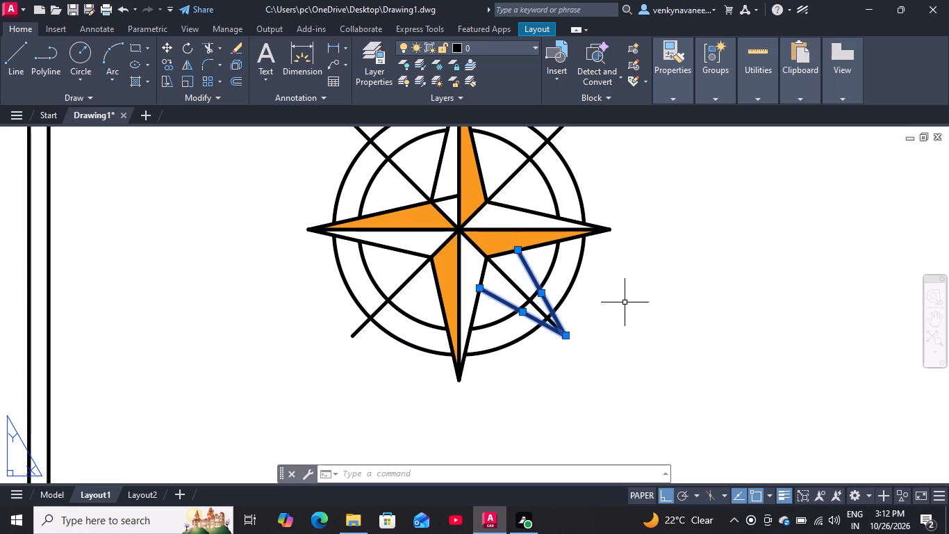
Mirror the southeast point's two slanted lines about the compass's vertical axis to form the southwest point, keeping the originals.
type("mi")
key("Return")
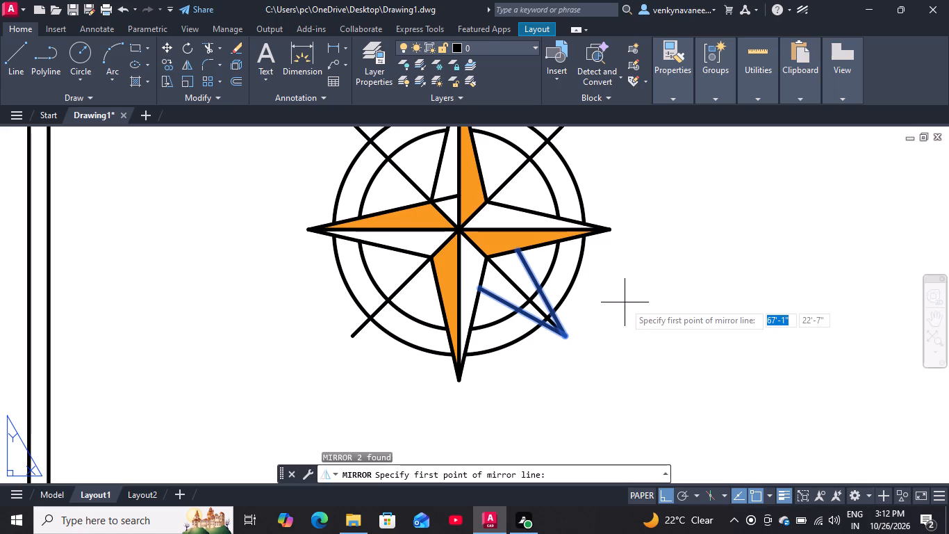
left_click(463, 232)
left_click(461, 289)
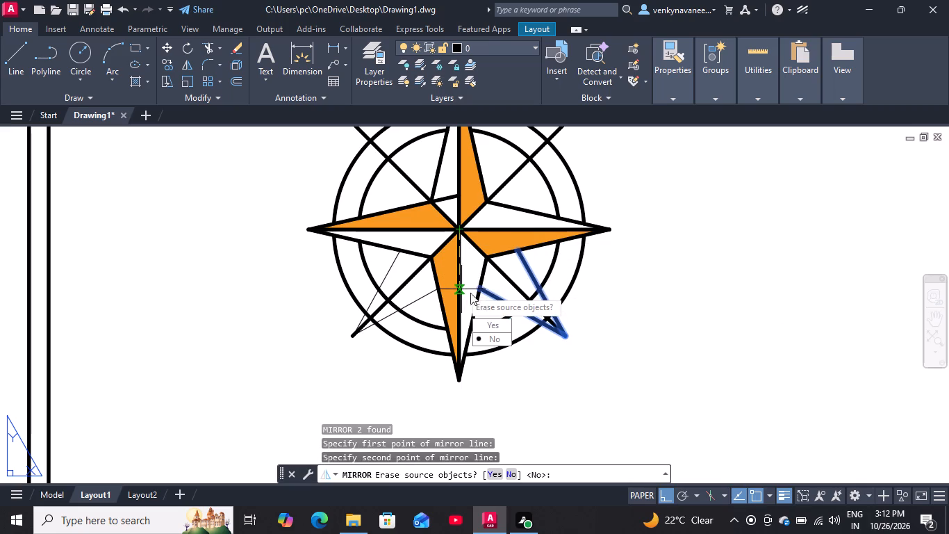
left_click_drag(487, 337, 461, 289)
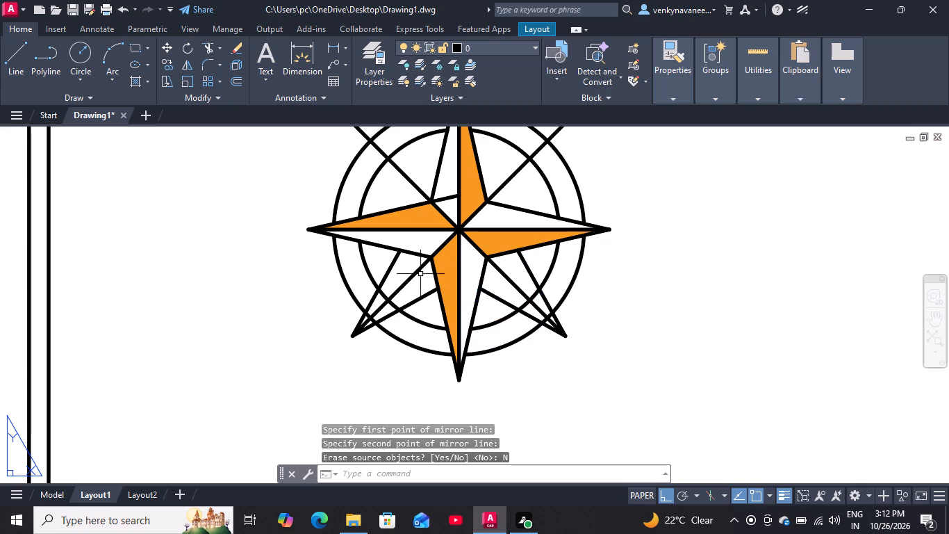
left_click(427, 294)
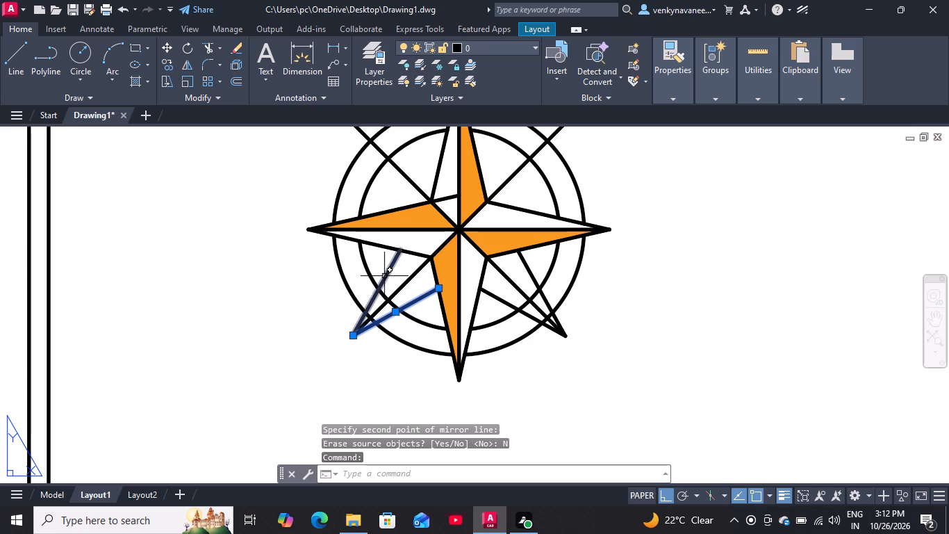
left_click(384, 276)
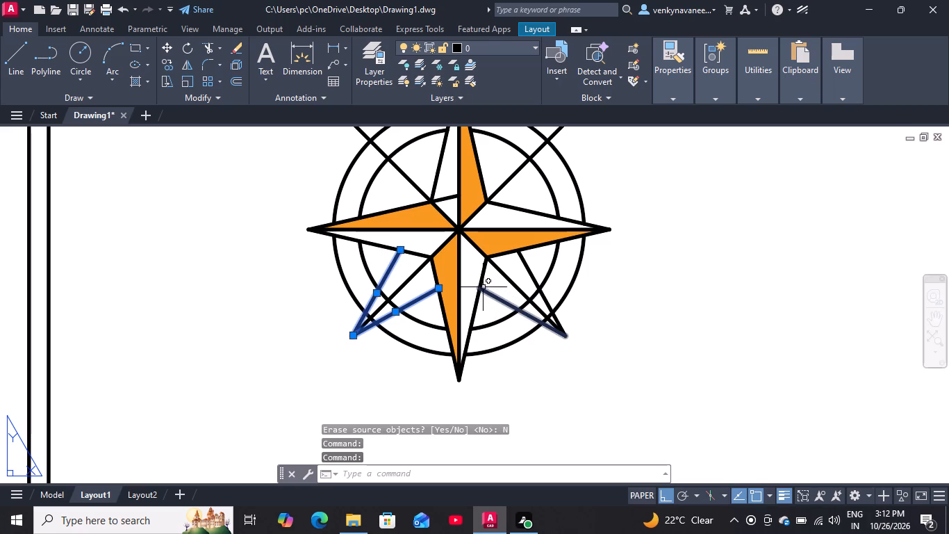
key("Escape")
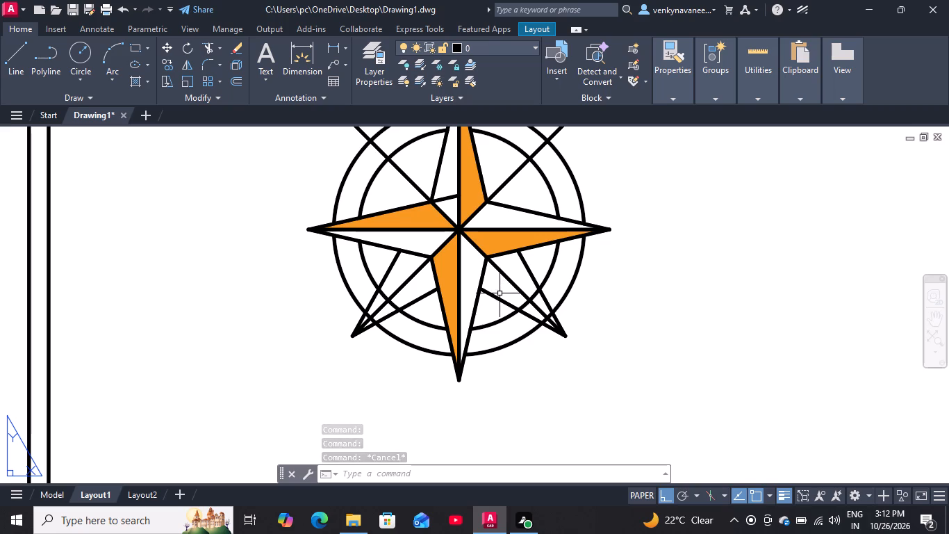
Draw a short cross line between the southeast point's two slanted lines and stretch its upper end slightly inward along the slanted line.
key("l")
key("Return")
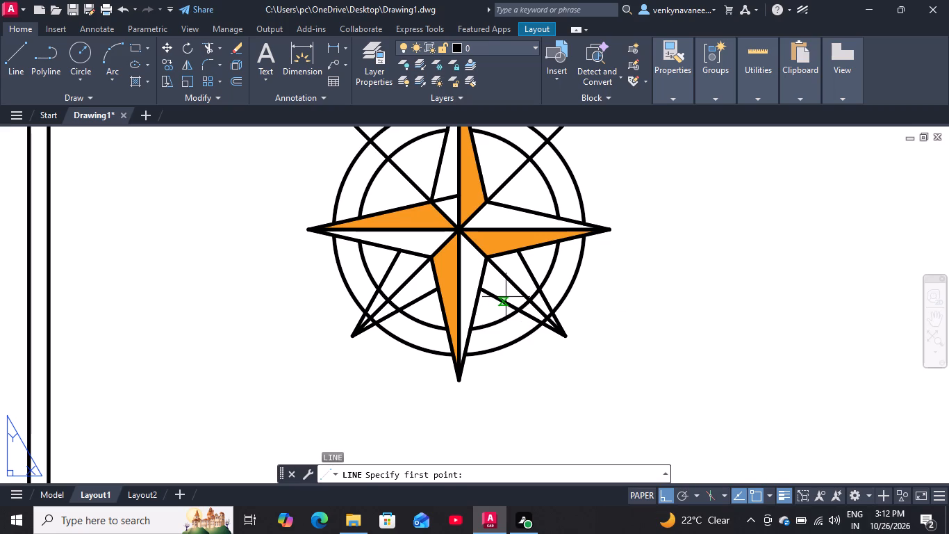
left_click(502, 300)
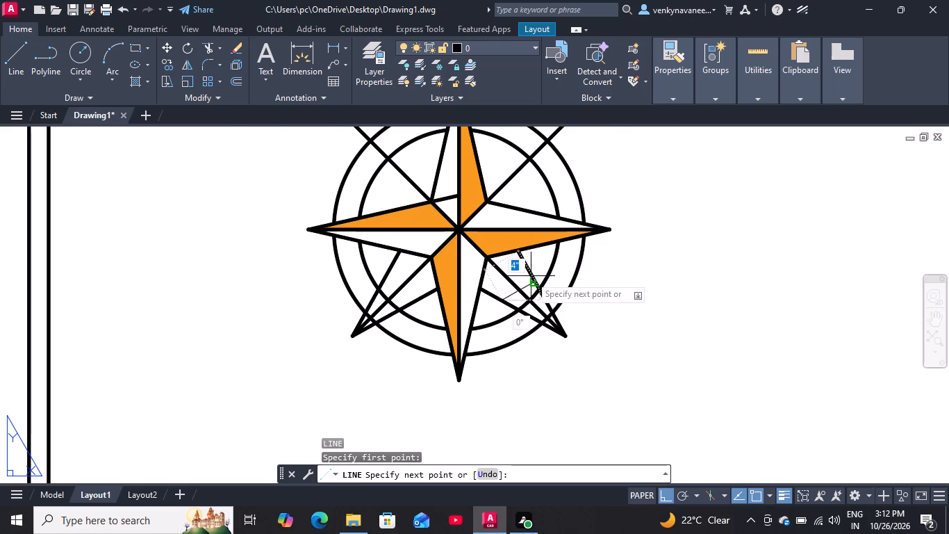
scroll(531, 276, "up", 1)
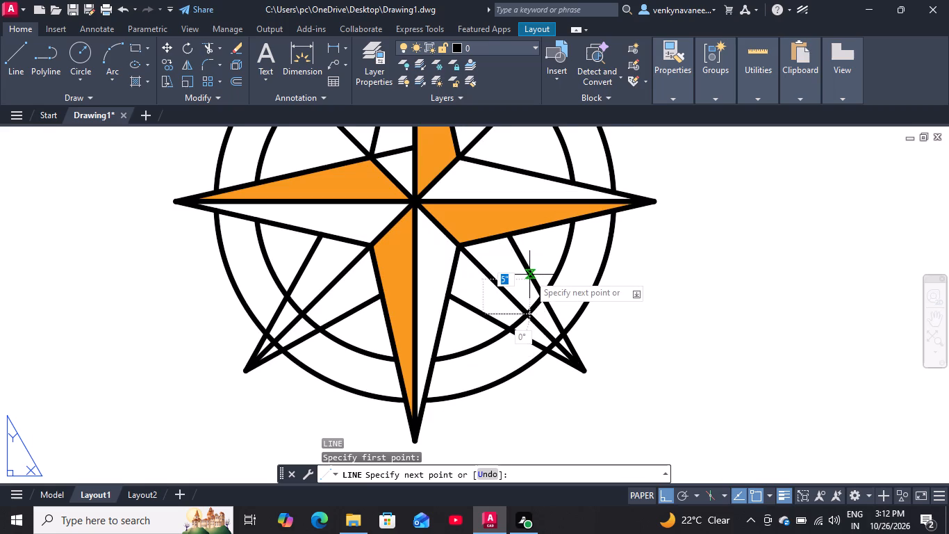
left_click(529, 275)
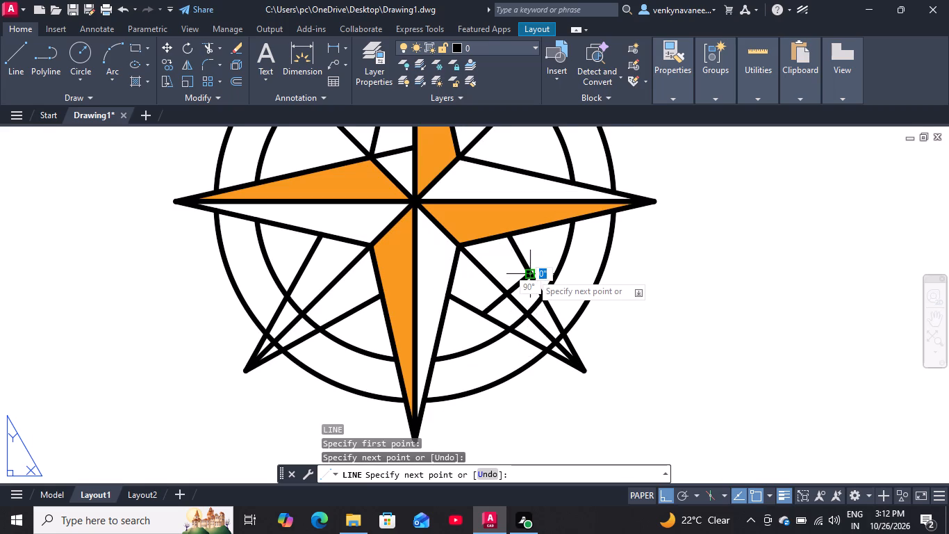
key("space")
left_click(531, 273)
left_click(531, 273)
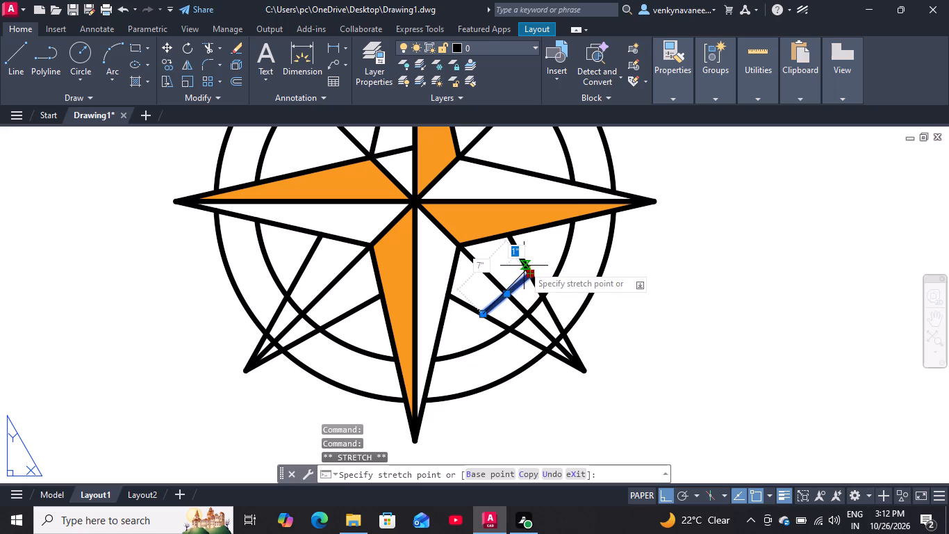
left_click(524, 266)
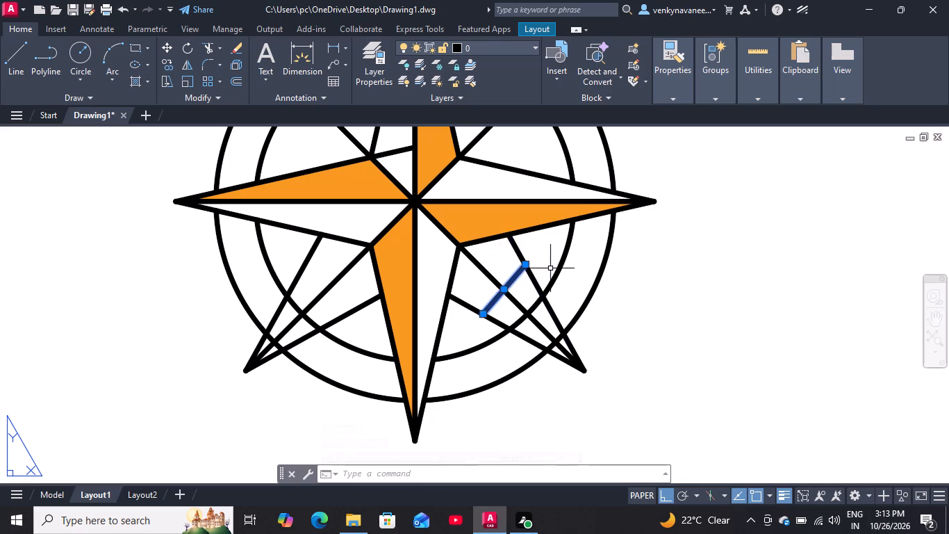
Mirror the short cross line about the compass's vertical axis into the southwest point, keeping the original.
type("mi")
key("Return")
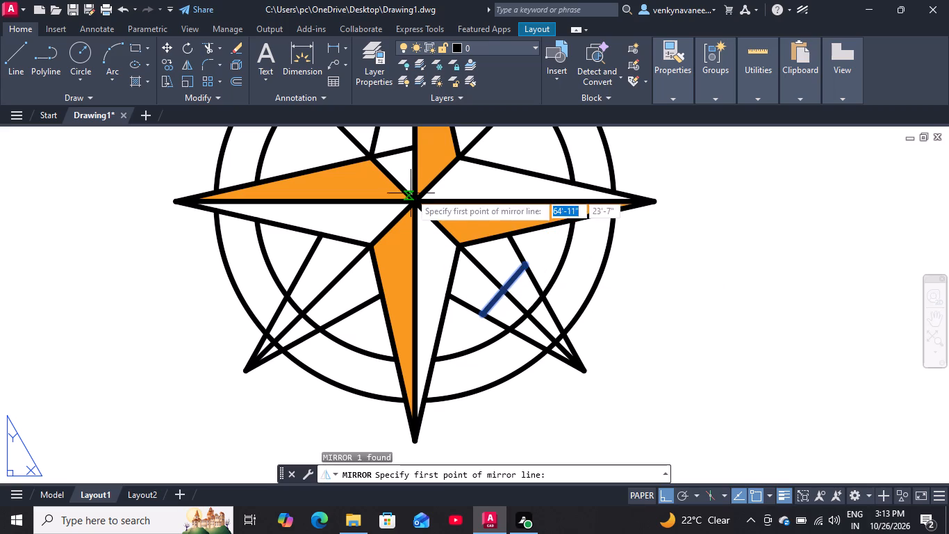
left_click(415, 197)
left_click(419, 283)
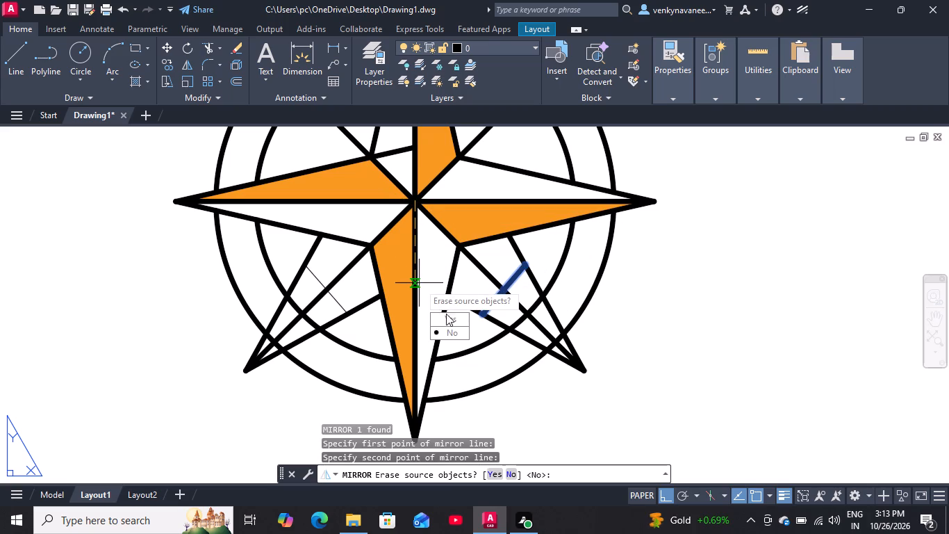
left_click_drag(449, 334, 419, 283)
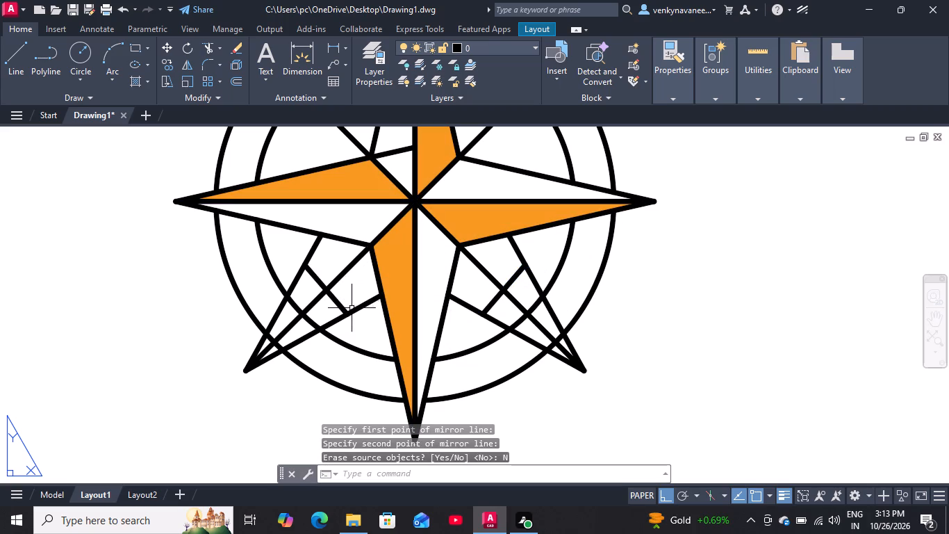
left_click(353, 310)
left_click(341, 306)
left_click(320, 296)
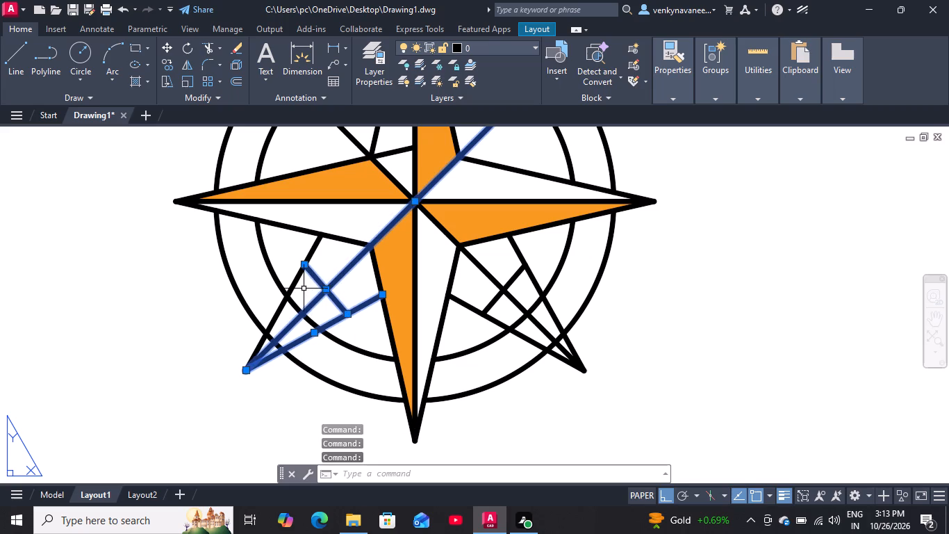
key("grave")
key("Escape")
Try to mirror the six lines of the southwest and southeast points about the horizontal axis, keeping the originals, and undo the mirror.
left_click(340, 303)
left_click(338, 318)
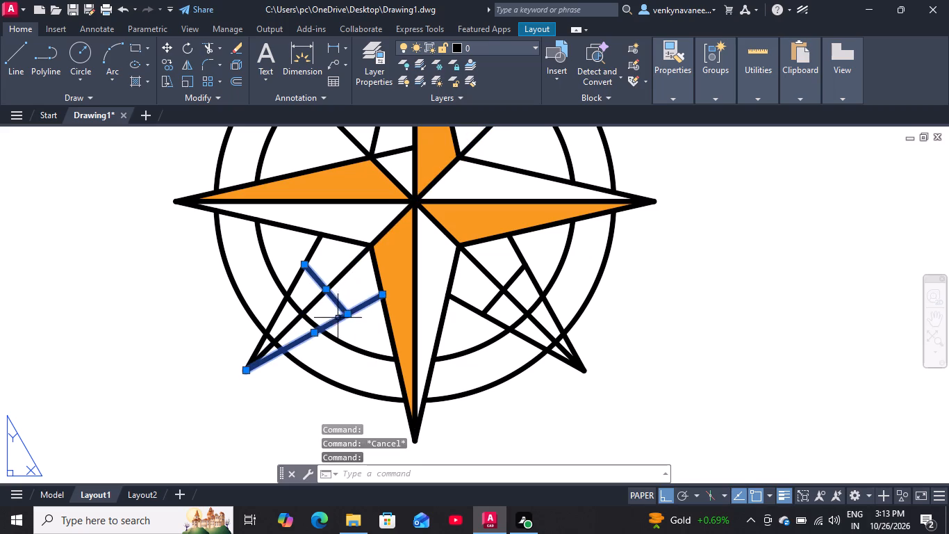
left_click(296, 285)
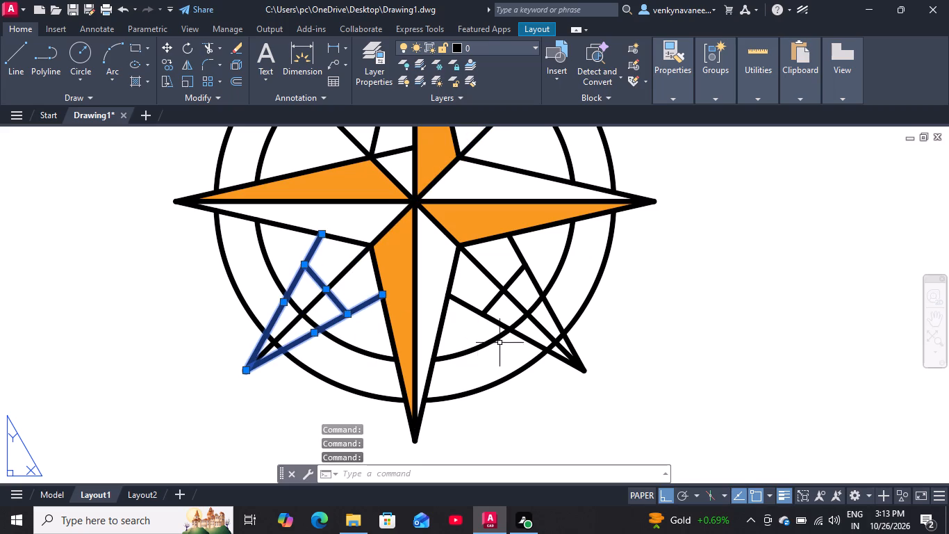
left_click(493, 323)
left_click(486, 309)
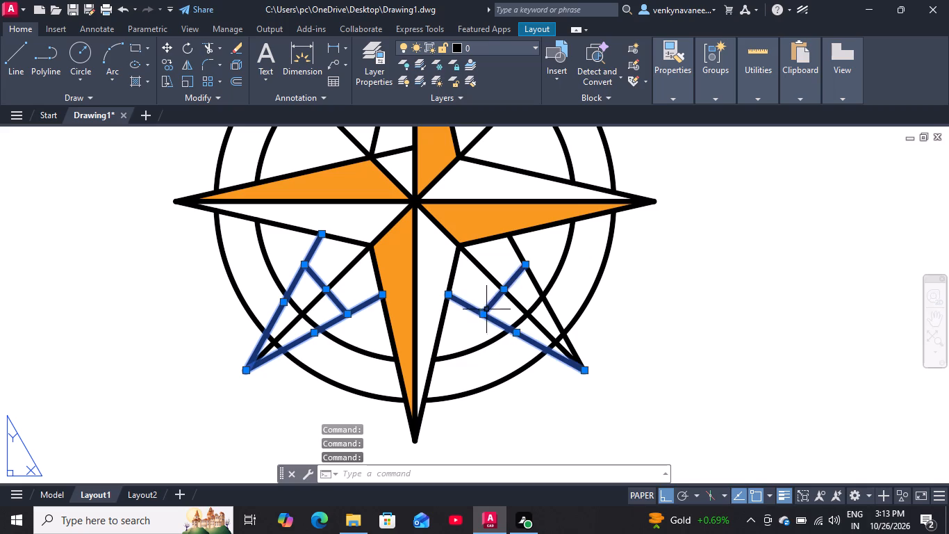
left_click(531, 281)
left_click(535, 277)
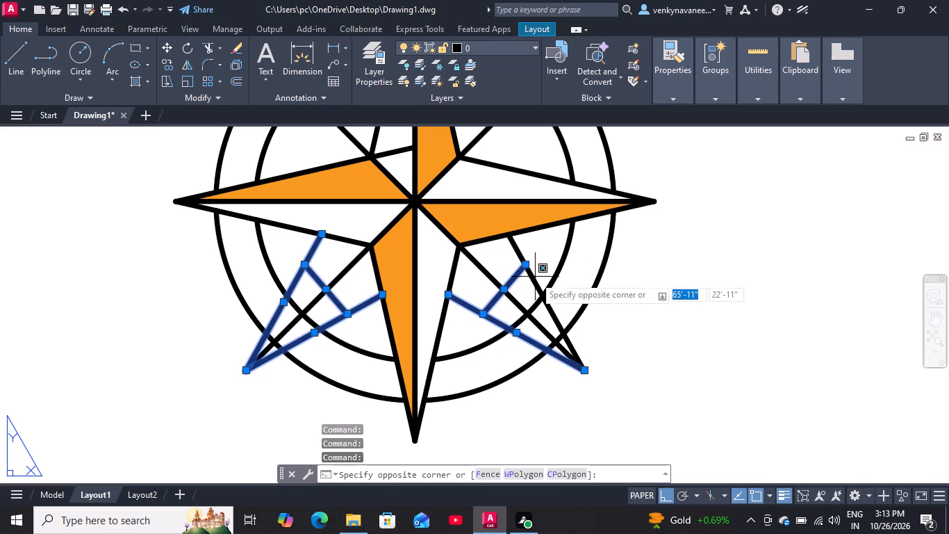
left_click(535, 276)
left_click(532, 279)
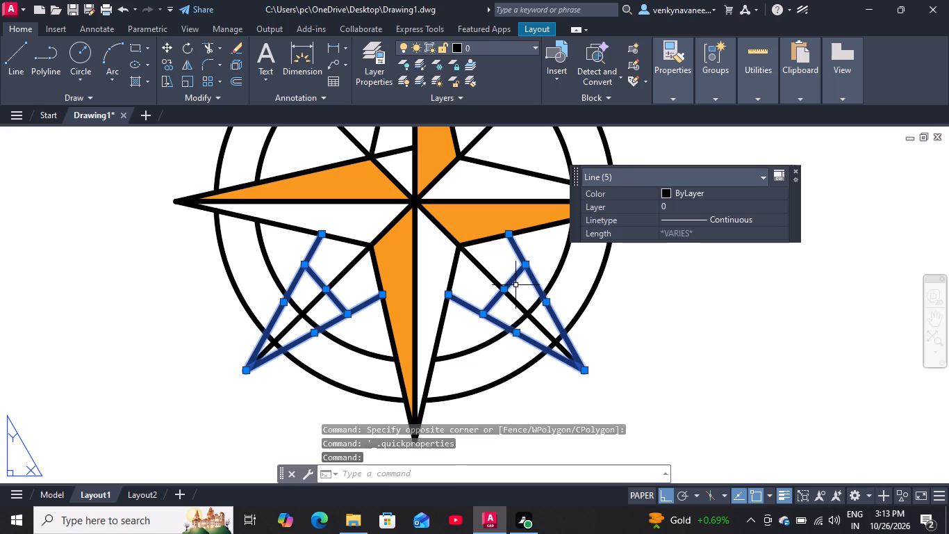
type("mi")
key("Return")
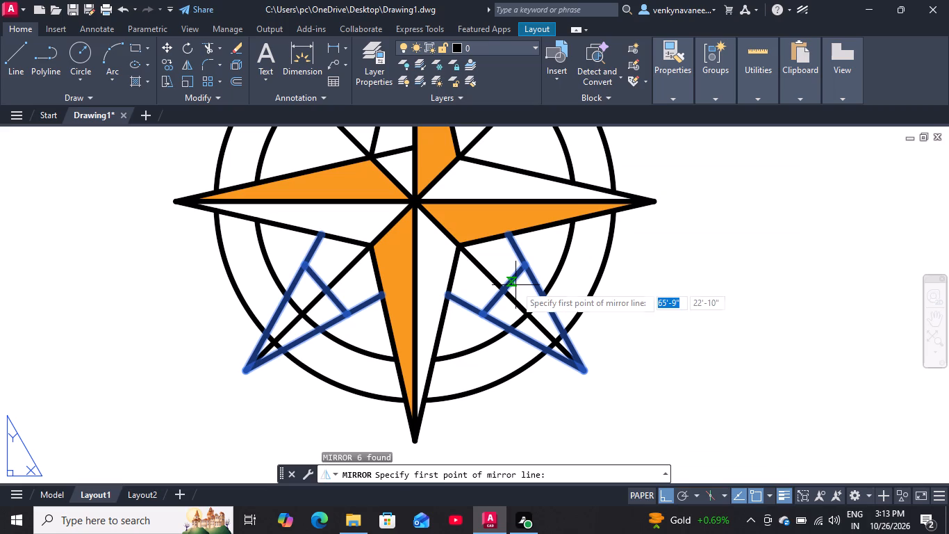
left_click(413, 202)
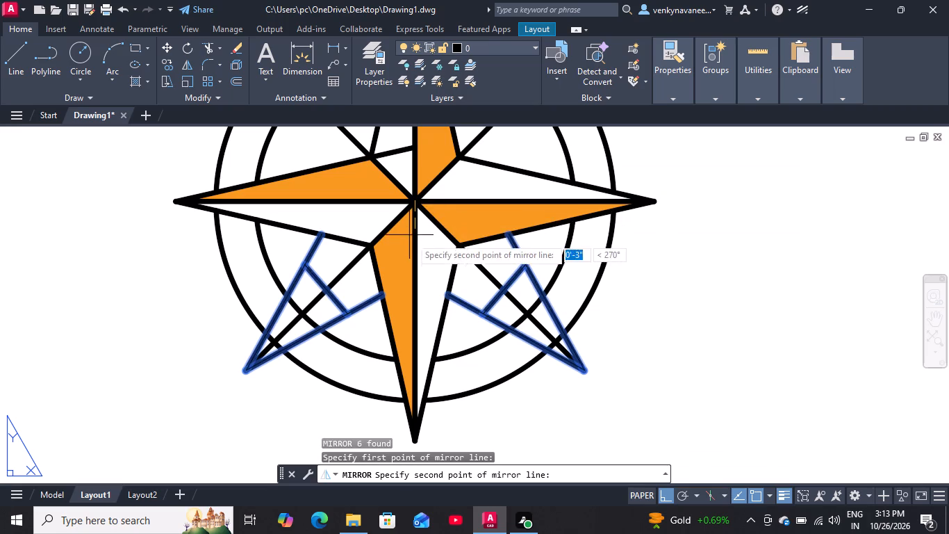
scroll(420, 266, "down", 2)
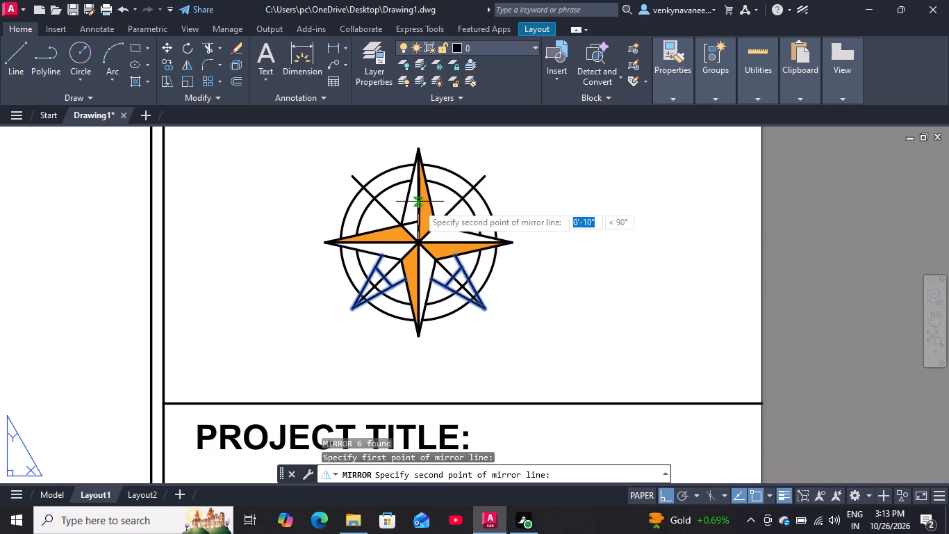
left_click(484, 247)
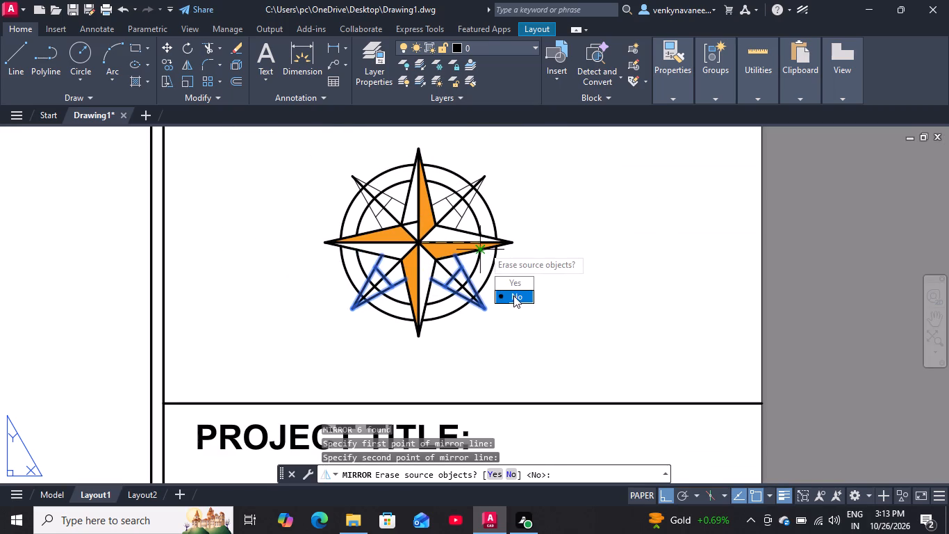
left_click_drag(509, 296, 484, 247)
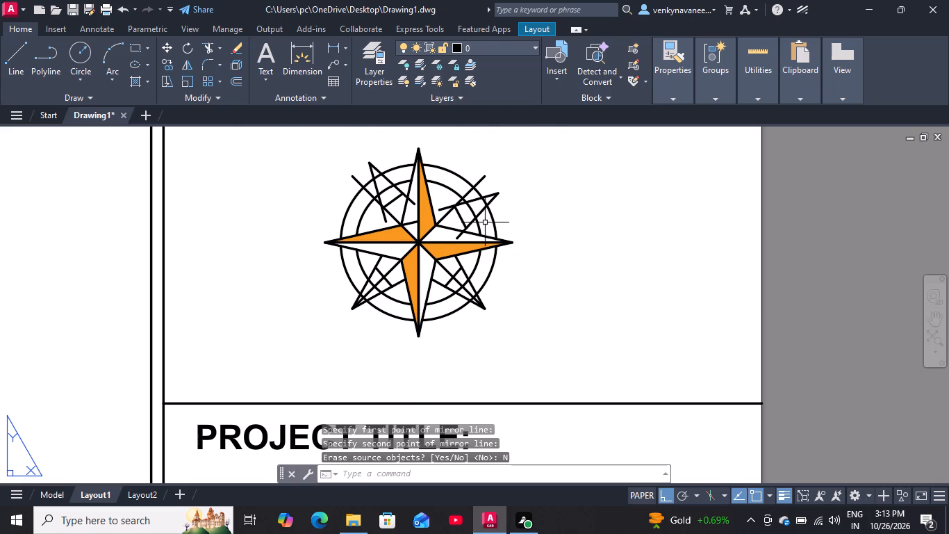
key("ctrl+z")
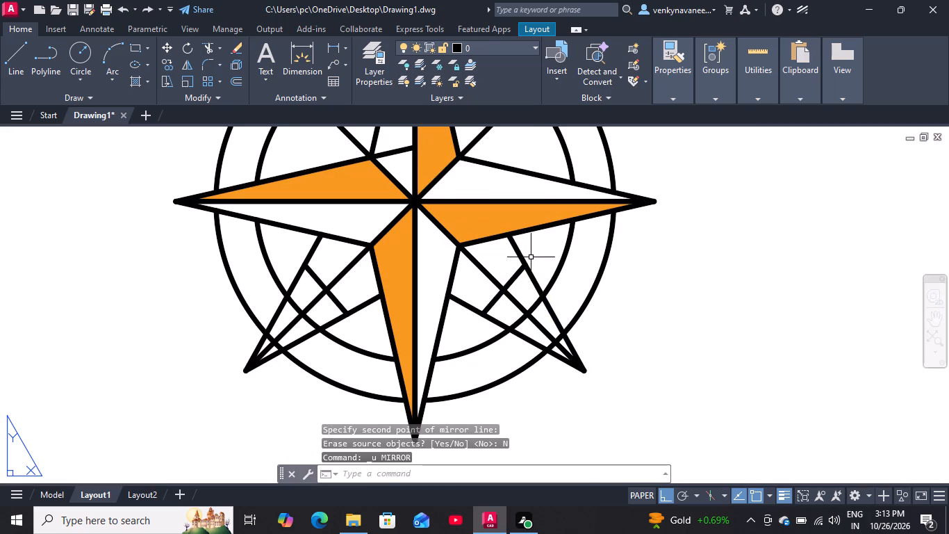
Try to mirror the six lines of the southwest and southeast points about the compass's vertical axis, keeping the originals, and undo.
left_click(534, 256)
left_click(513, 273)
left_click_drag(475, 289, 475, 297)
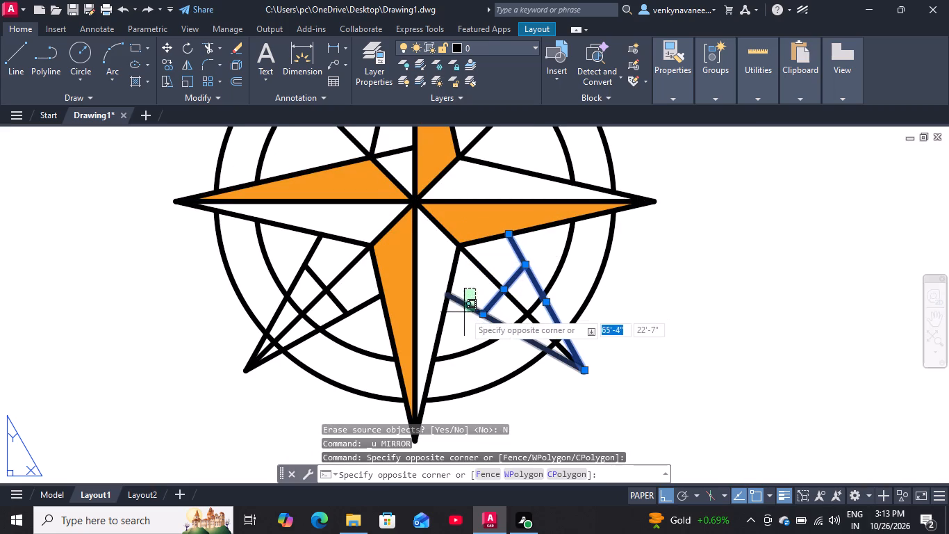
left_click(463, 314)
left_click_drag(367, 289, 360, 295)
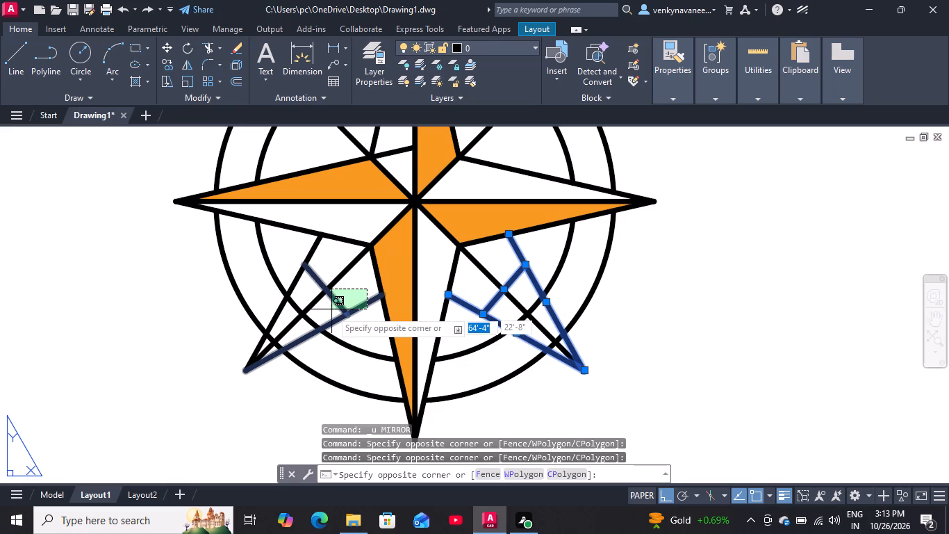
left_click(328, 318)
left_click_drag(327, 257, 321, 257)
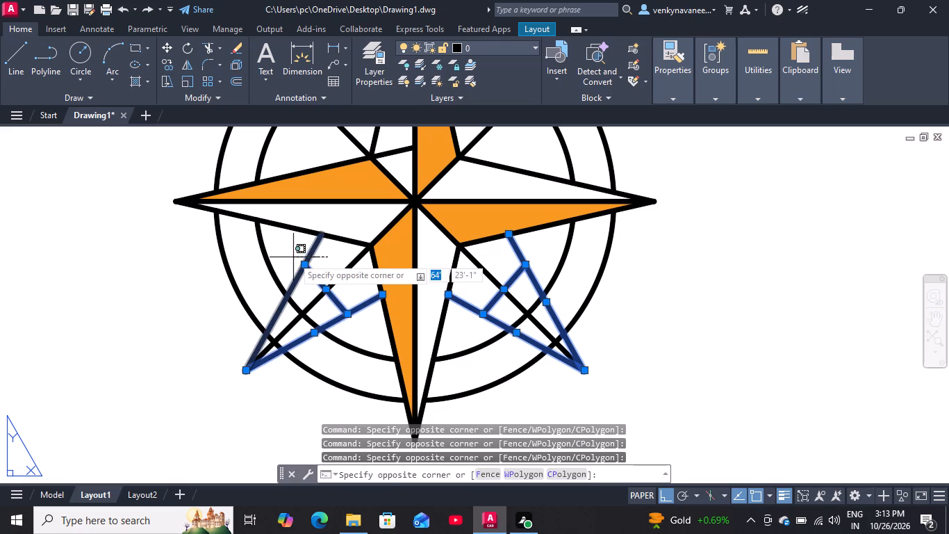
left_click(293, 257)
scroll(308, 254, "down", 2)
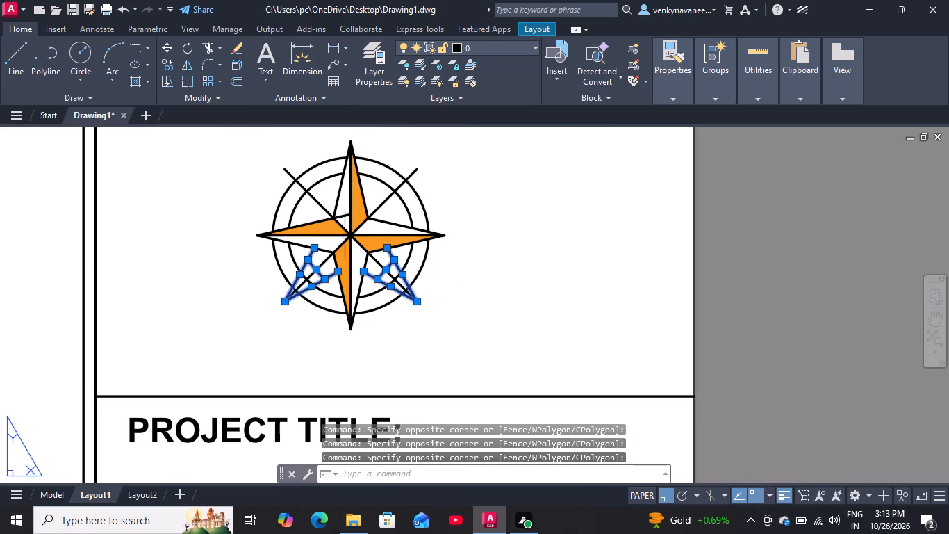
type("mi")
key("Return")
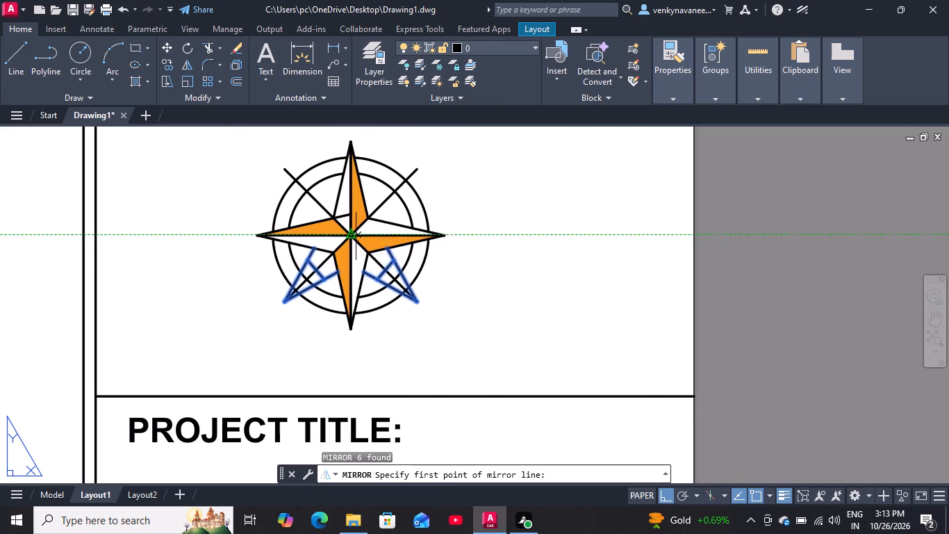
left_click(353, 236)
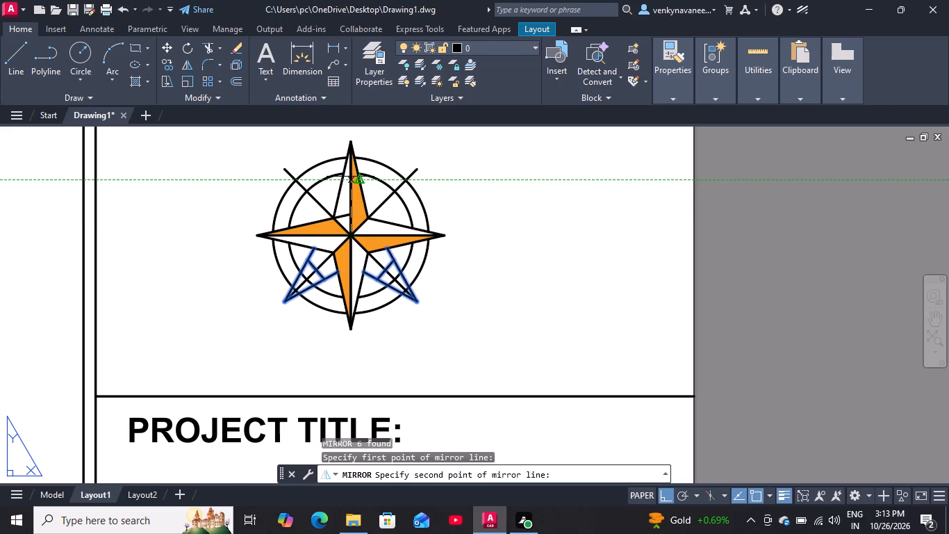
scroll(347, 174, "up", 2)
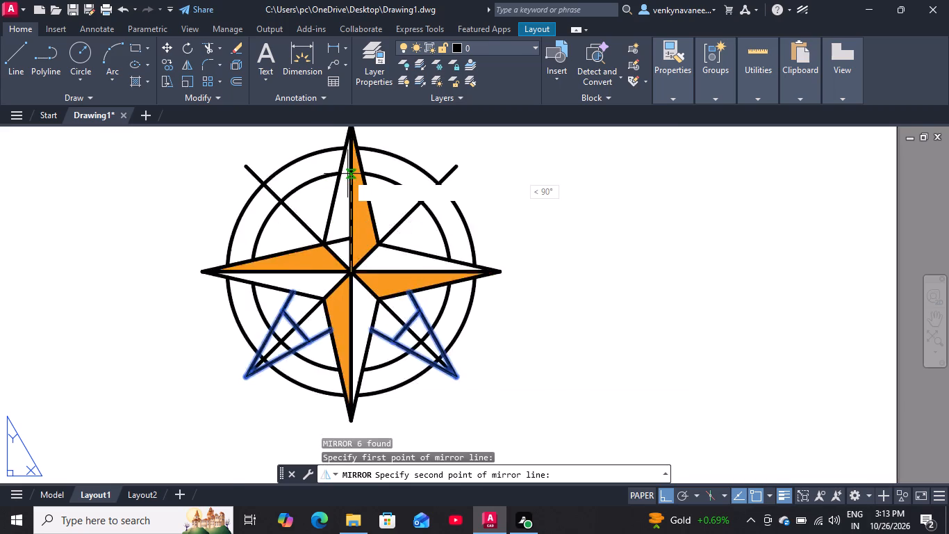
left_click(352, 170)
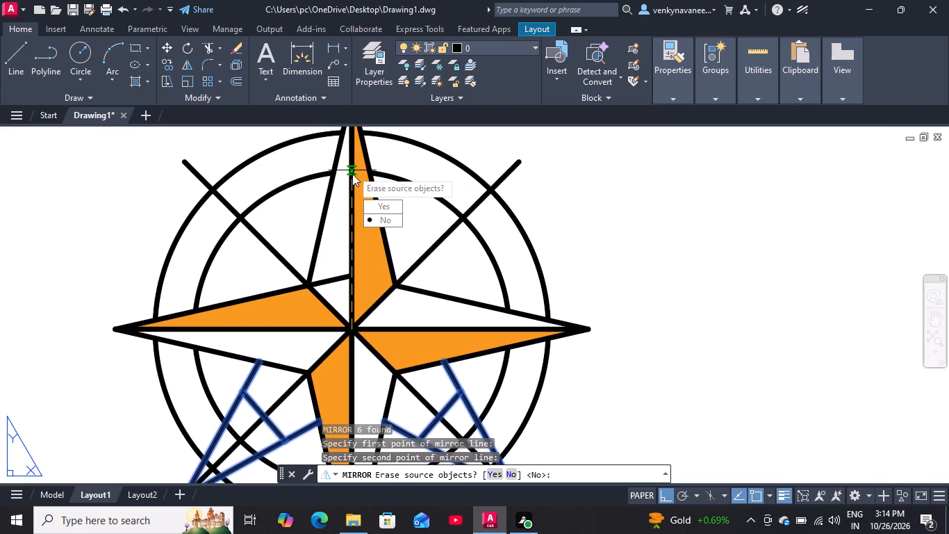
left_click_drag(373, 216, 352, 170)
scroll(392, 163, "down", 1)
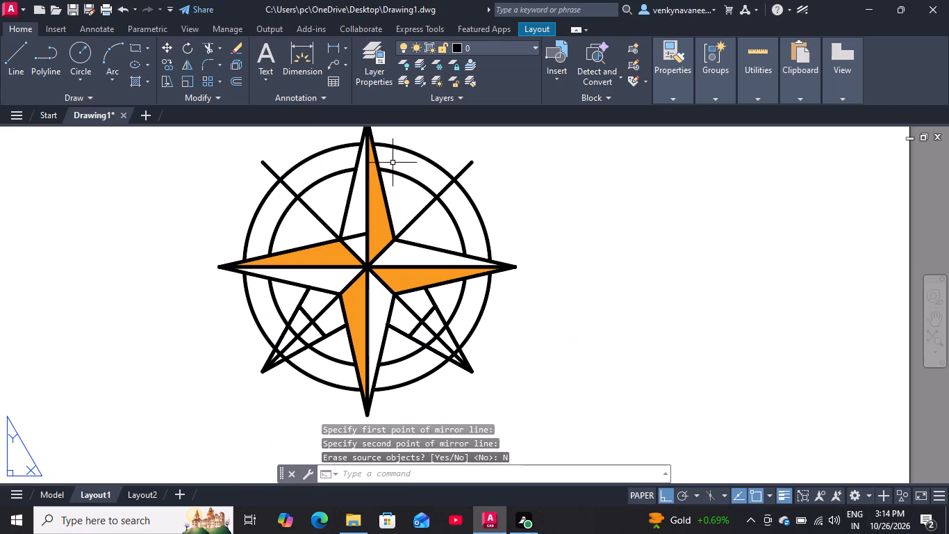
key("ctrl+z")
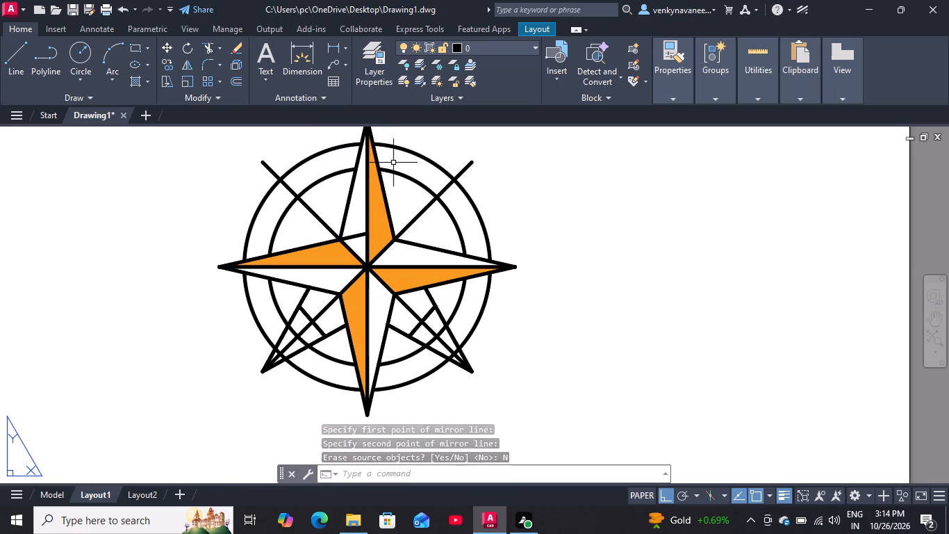
Mirror the southwest and southeast points' slanted and cross lines about the compass's horizontal axis to form the northern diagonal points, keeping the originals.
scroll(416, 189, "down", 2)
scroll(434, 298, "up", 2)
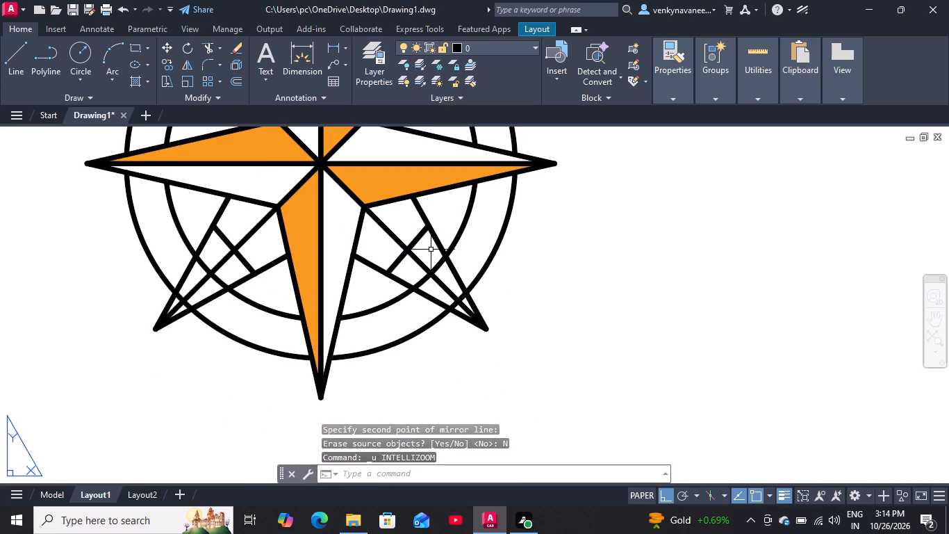
left_click_drag(449, 209, 440, 215)
left_click(408, 227)
left_click_drag(376, 250, 376, 257)
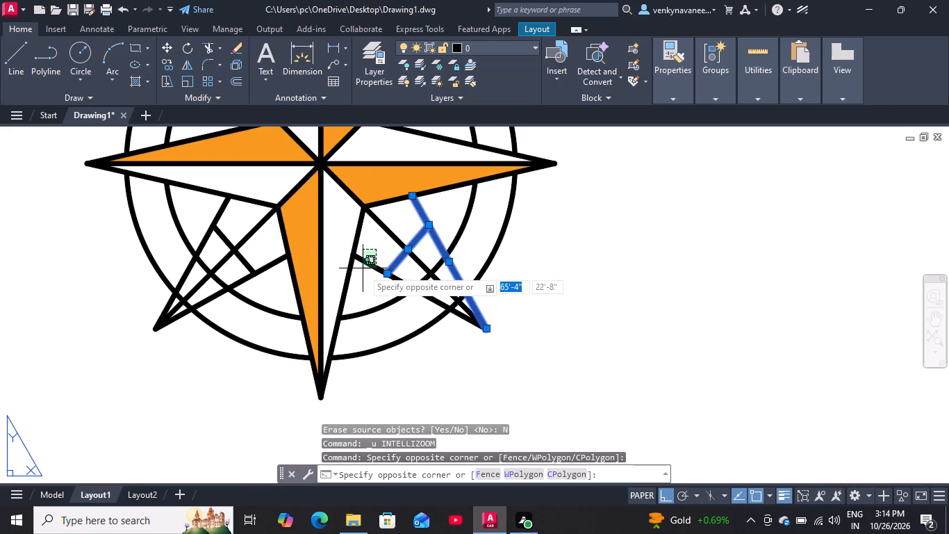
left_click(357, 281)
left_click(260, 245)
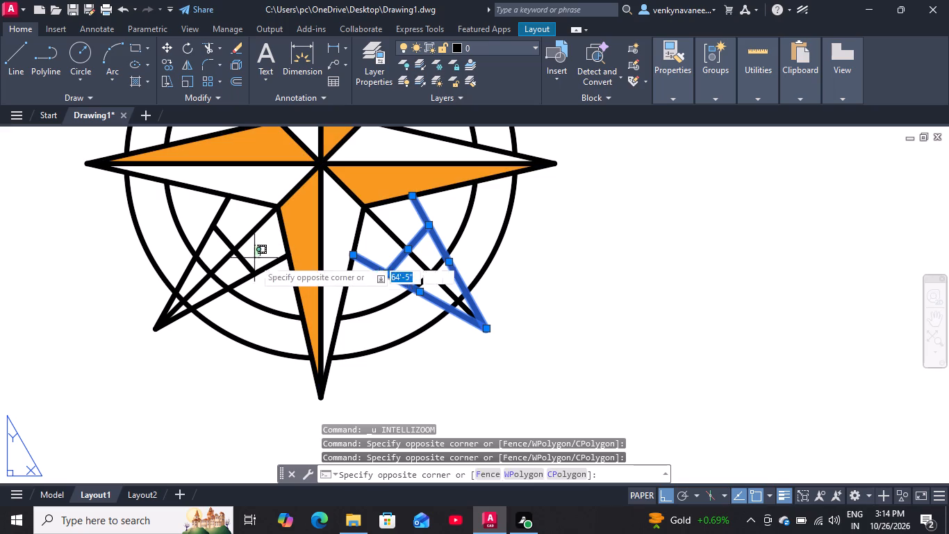
left_click(245, 280)
left_click(236, 219)
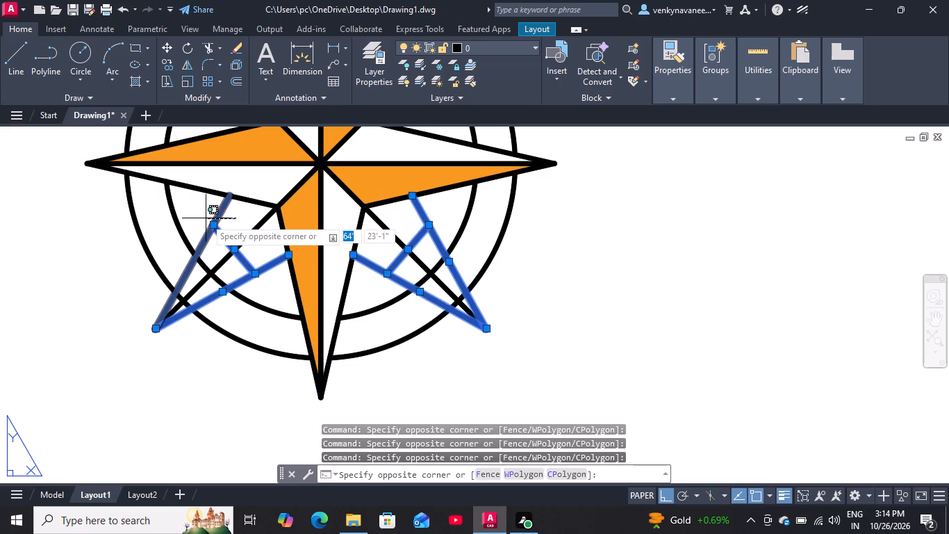
left_click(205, 218)
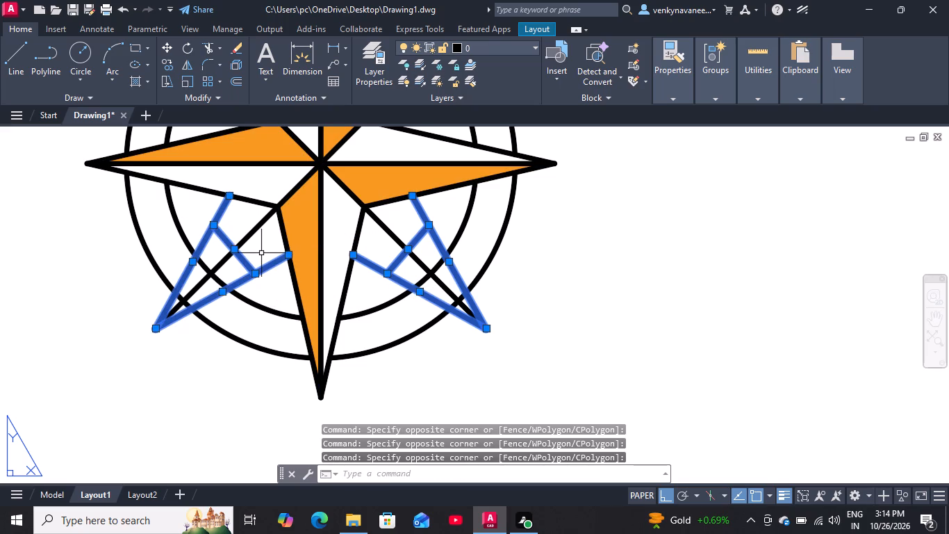
type("mi")
key("Return")
scroll(274, 274, "down", 1)
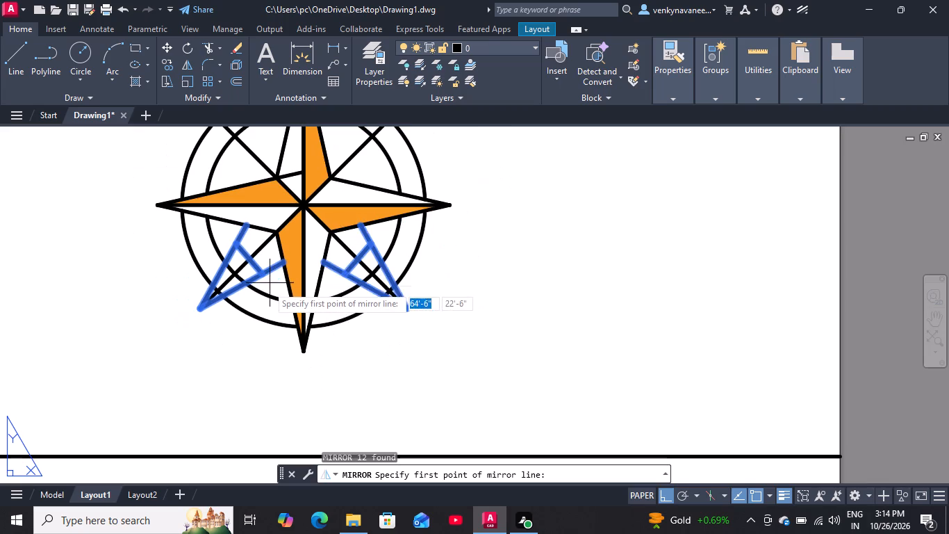
left_click(299, 206)
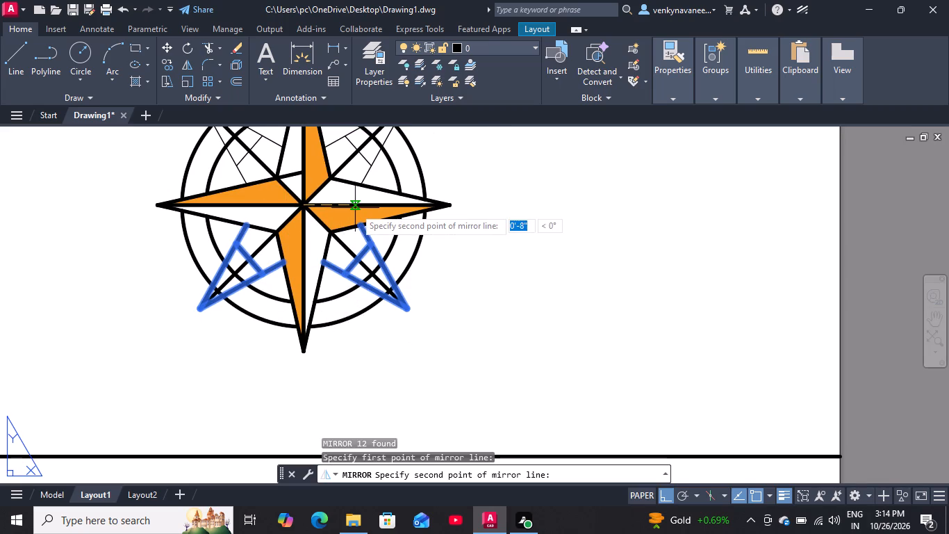
left_click(366, 208)
left_click_drag(398, 260, 366, 208)
scroll(319, 202, "down", 2)
scroll(331, 172, "up", 2)
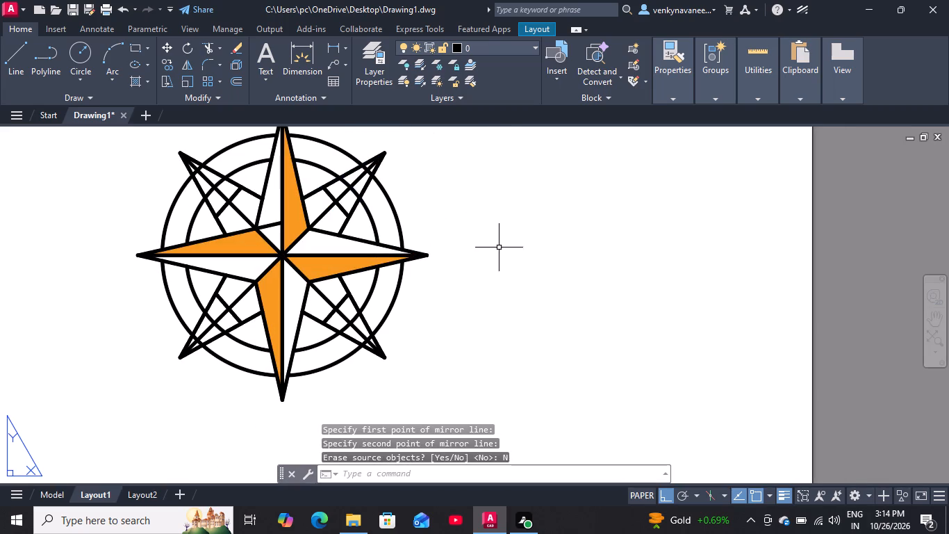
Trim the southeast point's diagonal and two slanted lines back to the short cross line.
type("tr")
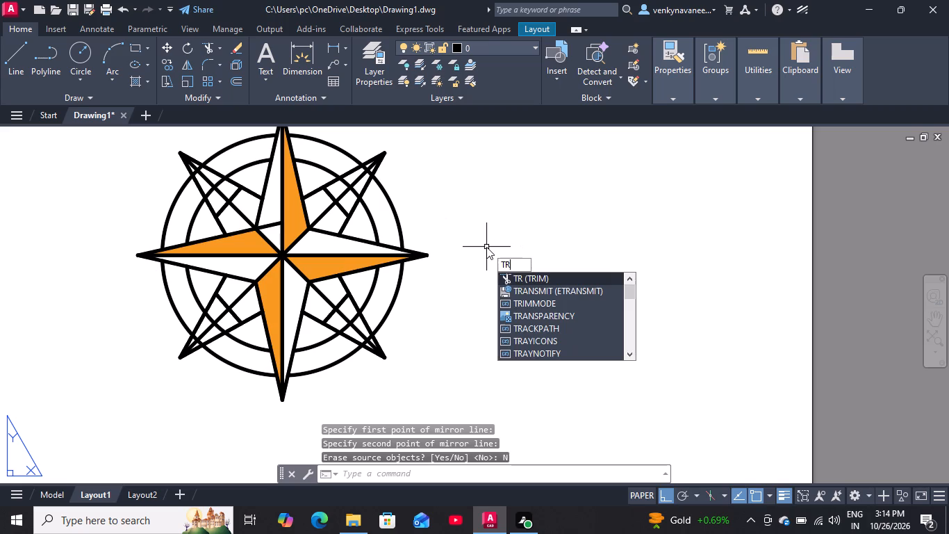
key("Return")
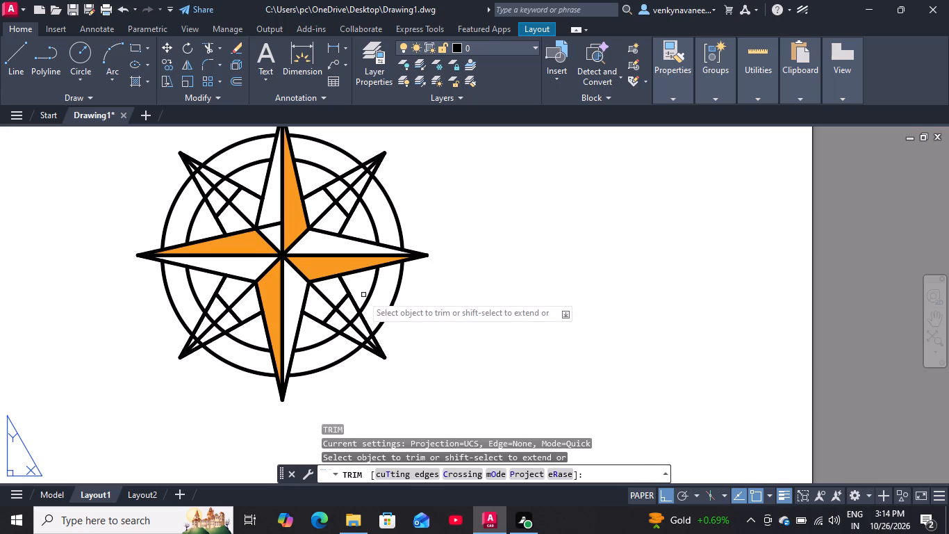
left_click(325, 296)
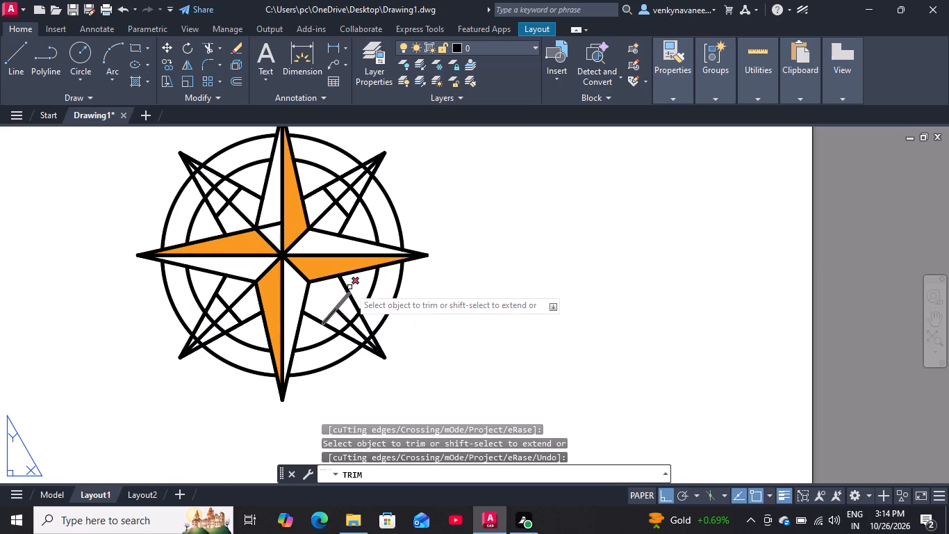
left_click_drag(350, 285, 308, 325)
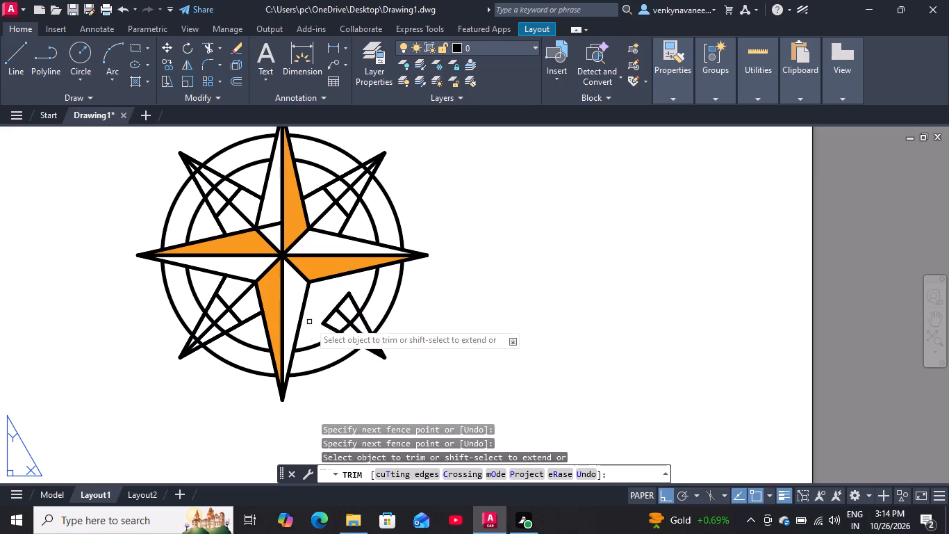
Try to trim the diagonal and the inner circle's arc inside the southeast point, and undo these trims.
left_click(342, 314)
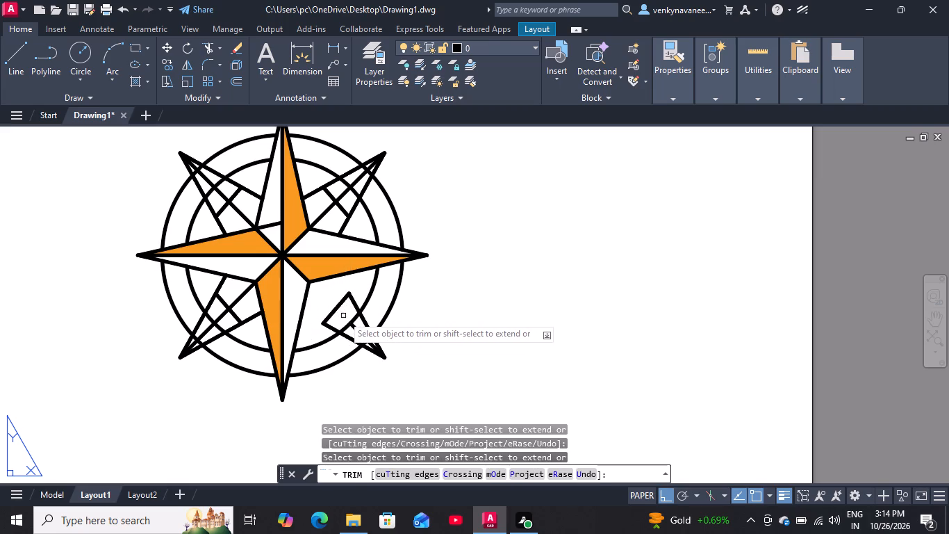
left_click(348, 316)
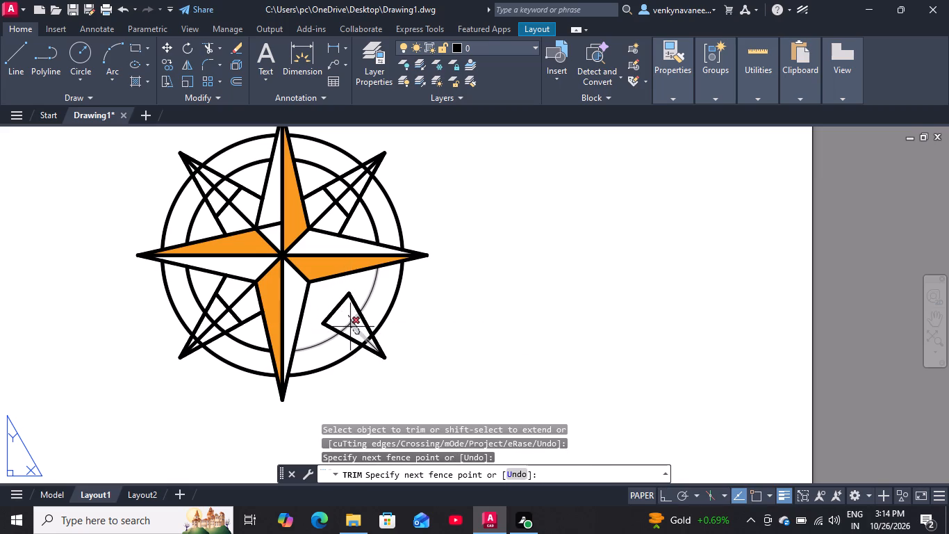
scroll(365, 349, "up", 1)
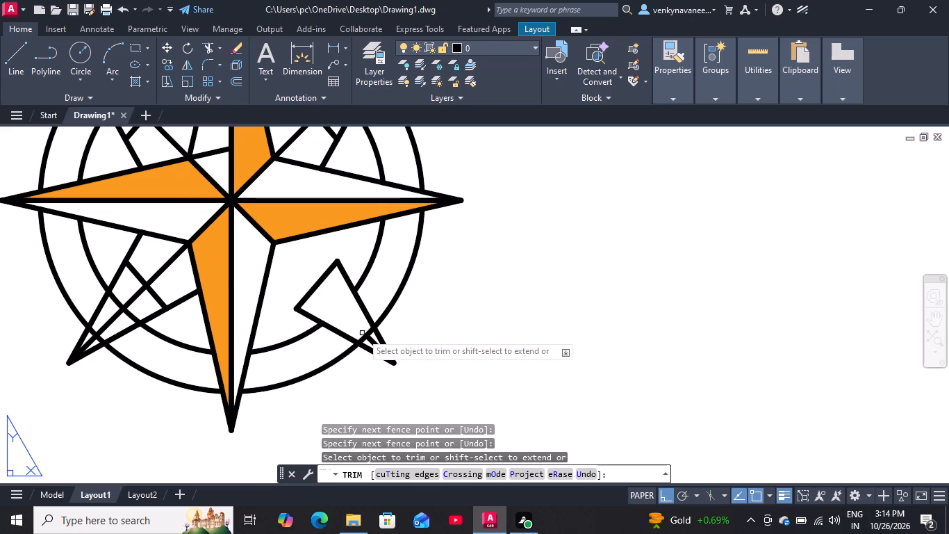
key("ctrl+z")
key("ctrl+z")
Trim the inner and outer circle arcs inside the southeast point, keeping its diagonal centre line.
scroll(351, 316, "up", 2)
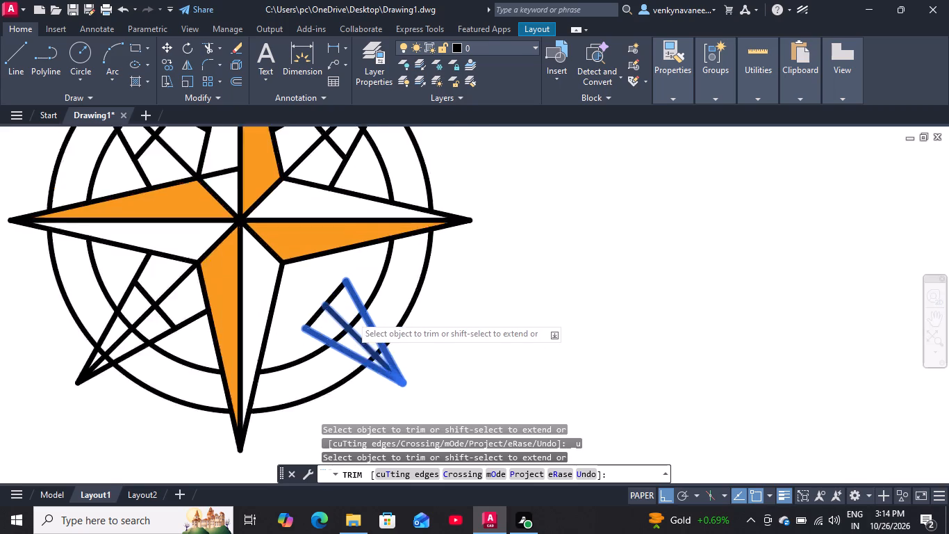
scroll(351, 316, "up", 1)
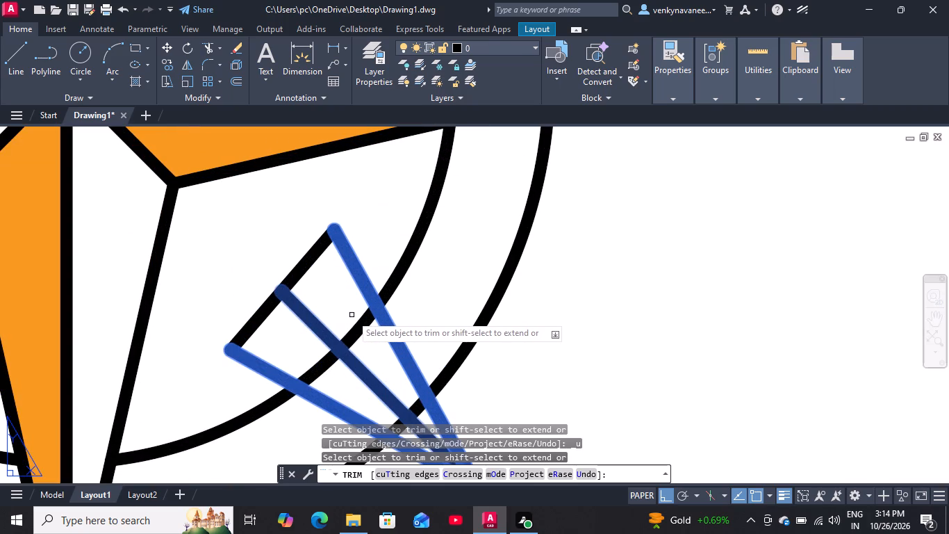
scroll(353, 307, "down", 2)
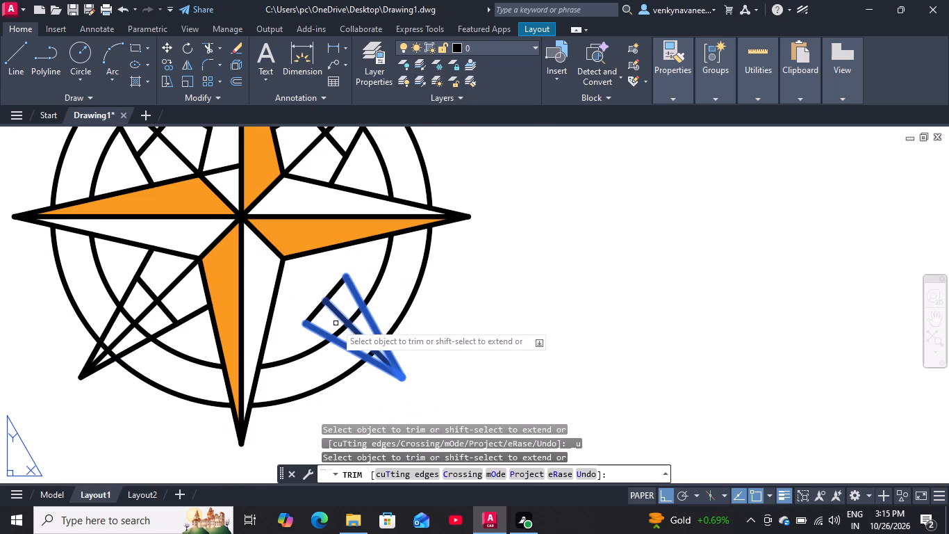
left_click_drag(349, 310, 379, 345)
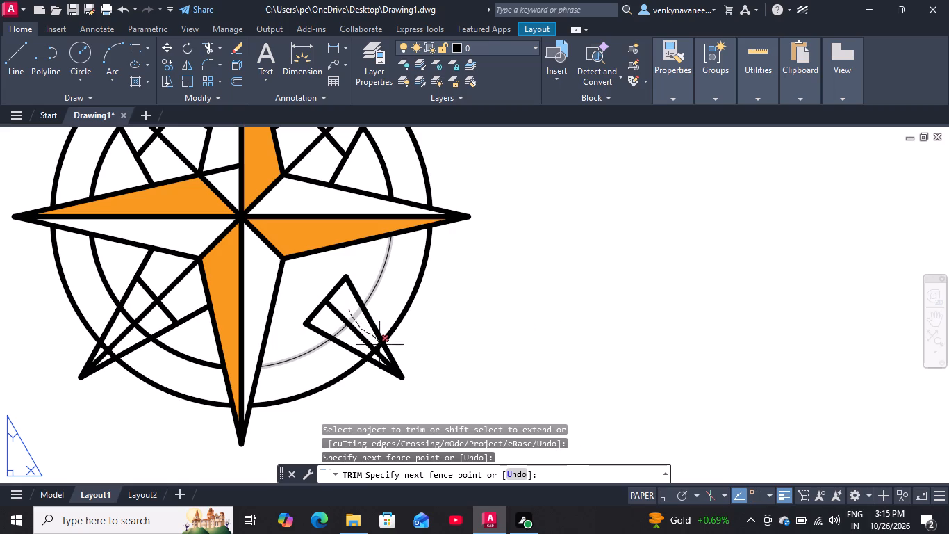
left_click_drag(379, 345, 379, 349)
left_click_drag(335, 325, 372, 357)
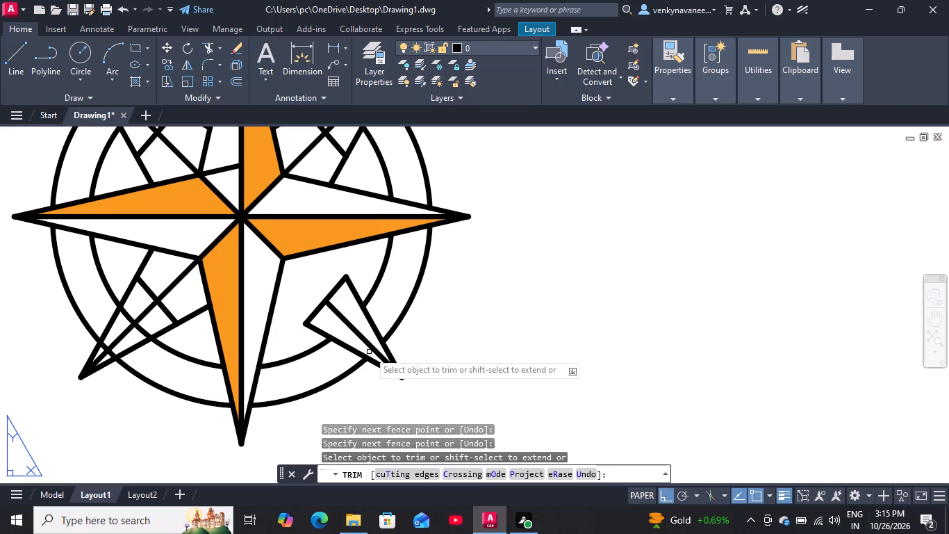
Trim the northeast point's diagonal and two slanted lines back to the short cross line.
scroll(353, 255, "down", 2)
scroll(336, 192, "up", 1)
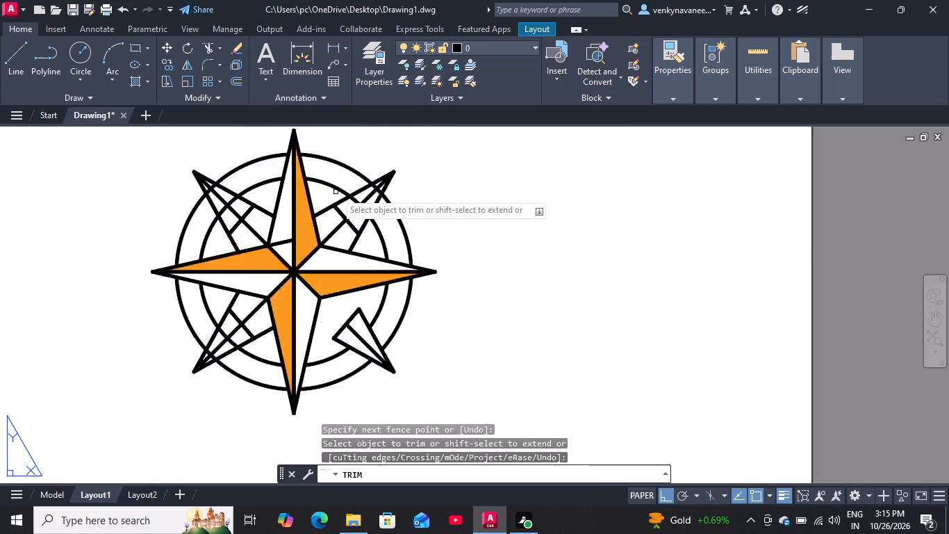
scroll(336, 192, "up", 2)
scroll(404, 191, "up", 1)
scroll(390, 199, "down", 1)
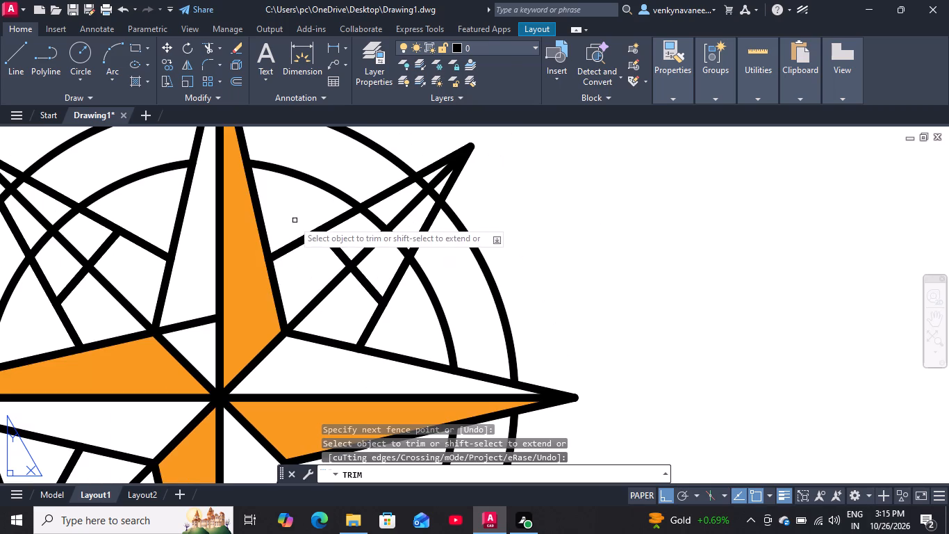
left_click_drag(292, 221, 383, 324)
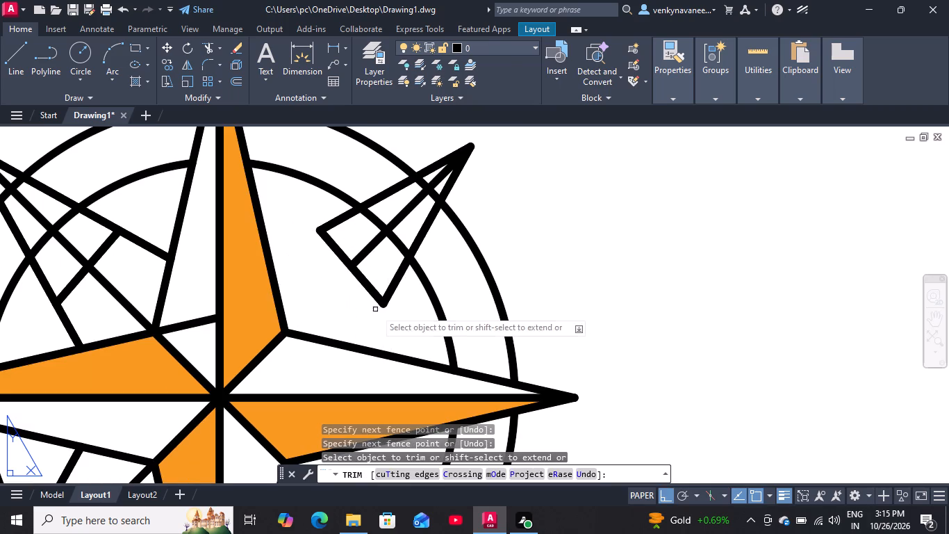
Trim the inner and outer circle arcs inside the northeast point, keeping its diagonal centre line.
scroll(418, 187, "up", 2)
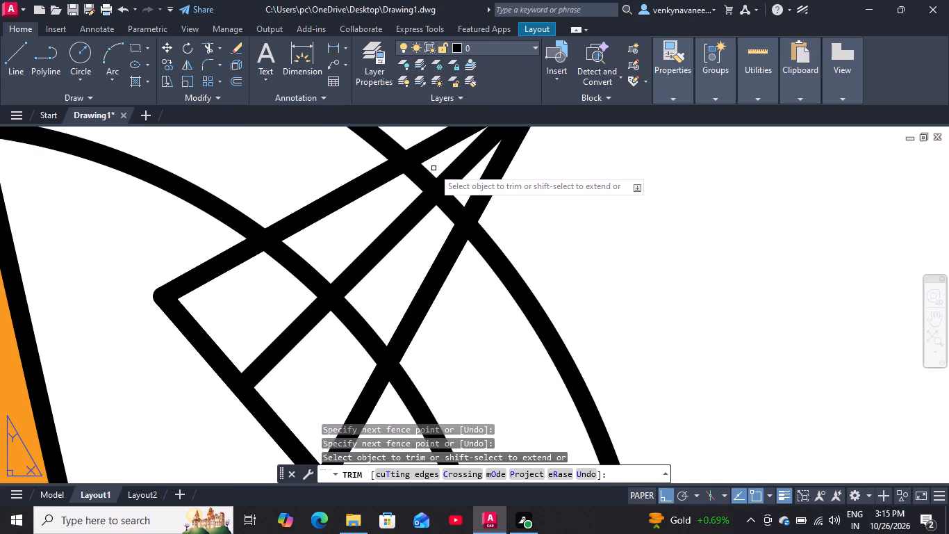
left_click_drag(434, 168, 279, 277)
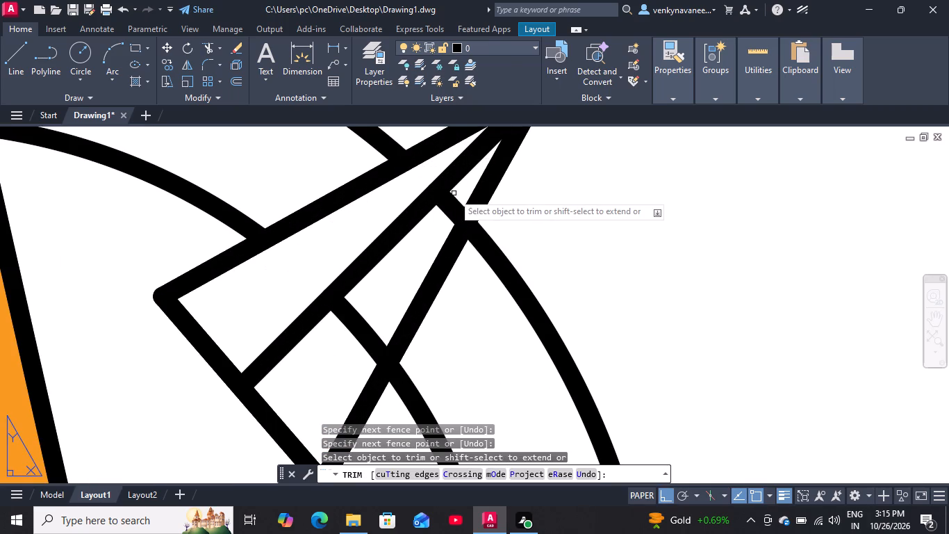
left_click_drag(463, 195, 347, 346)
scroll(370, 241, "down", 4)
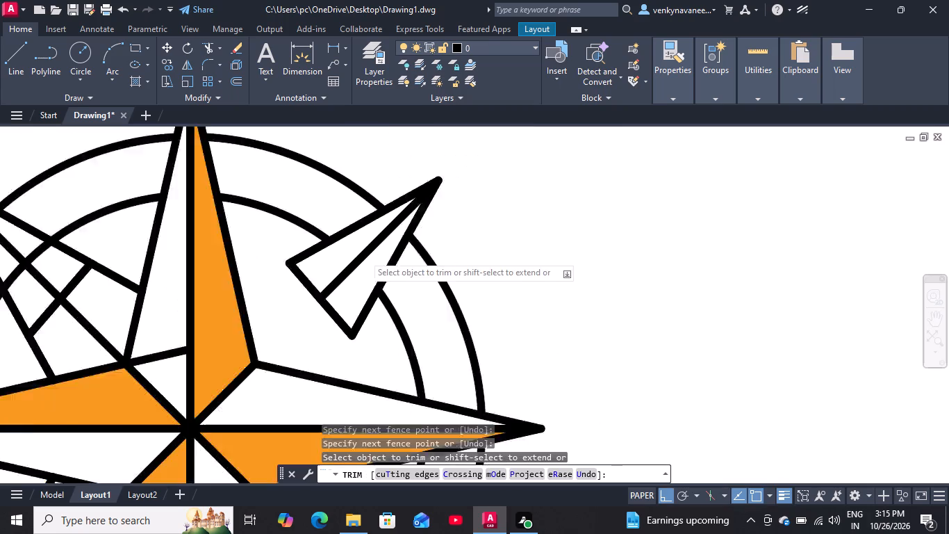
Trim the northwest point's diagonal and two slanted lines back to the short cross line.
scroll(134, 232, "up", 2)
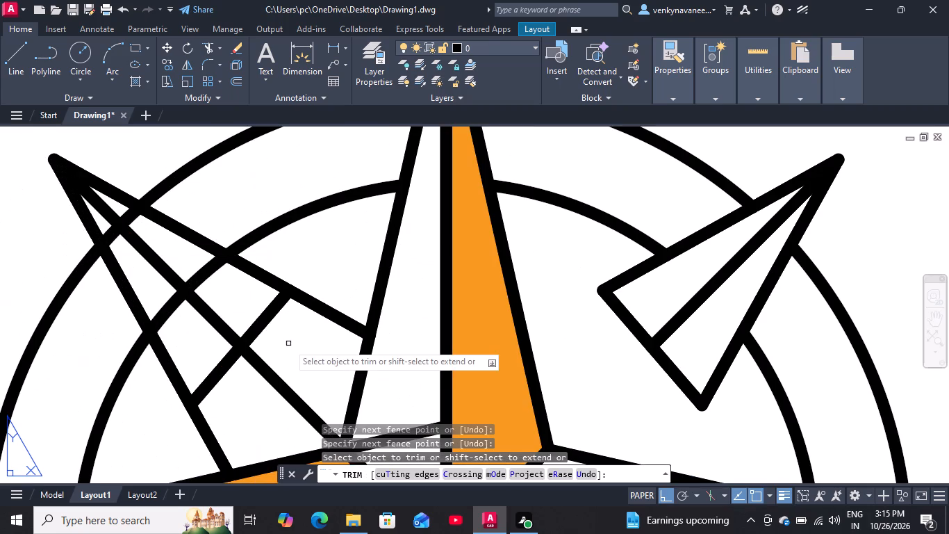
left_click_drag(290, 339, 284, 355)
left_click_drag(322, 281, 315, 302)
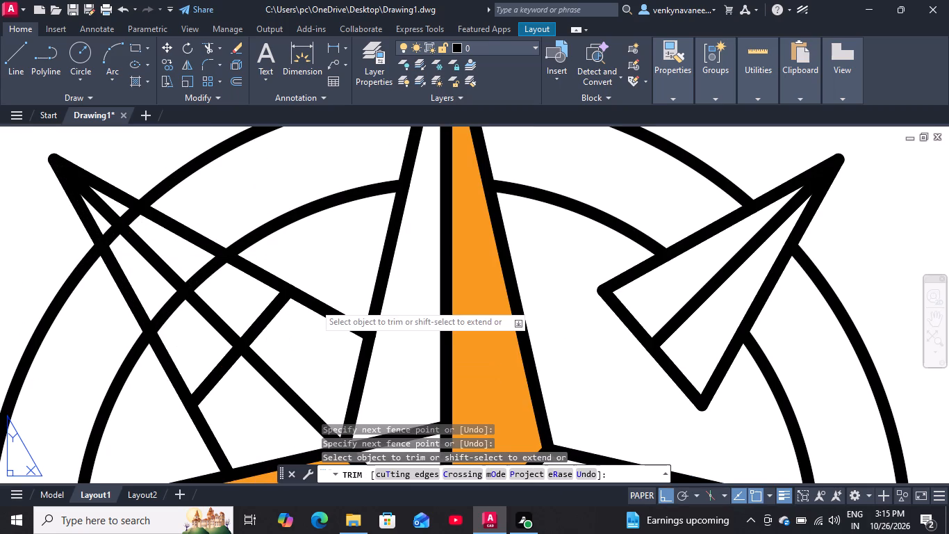
left_click_drag(315, 302, 188, 426)
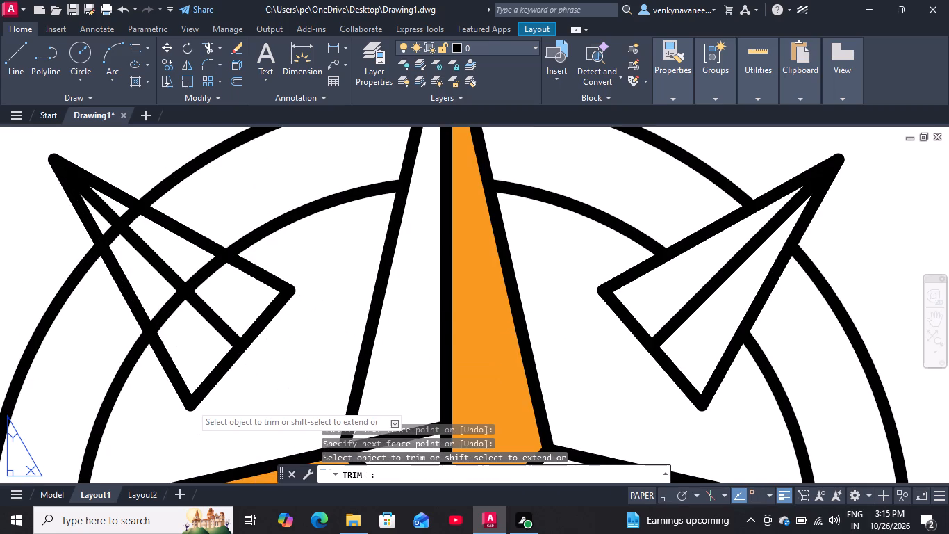
Trim the inner and outer circle arcs inside the northwest point, keeping its diagonal centre line.
left_click_drag(185, 321, 139, 250)
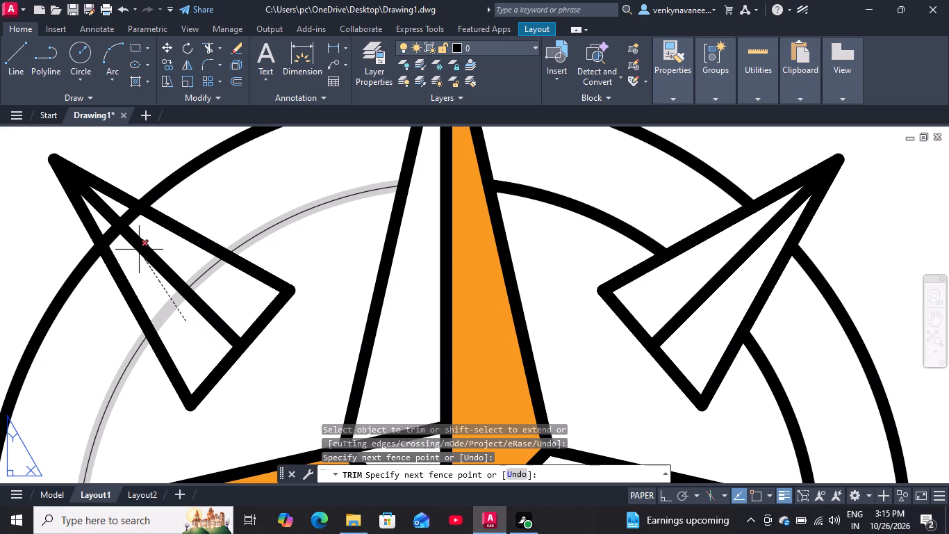
left_click_drag(139, 250, 108, 231)
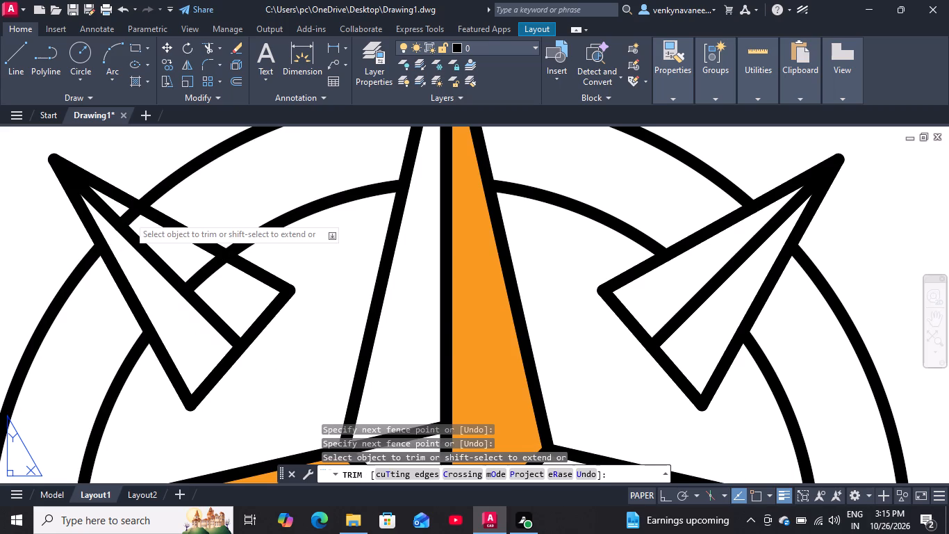
left_click_drag(119, 209, 118, 209)
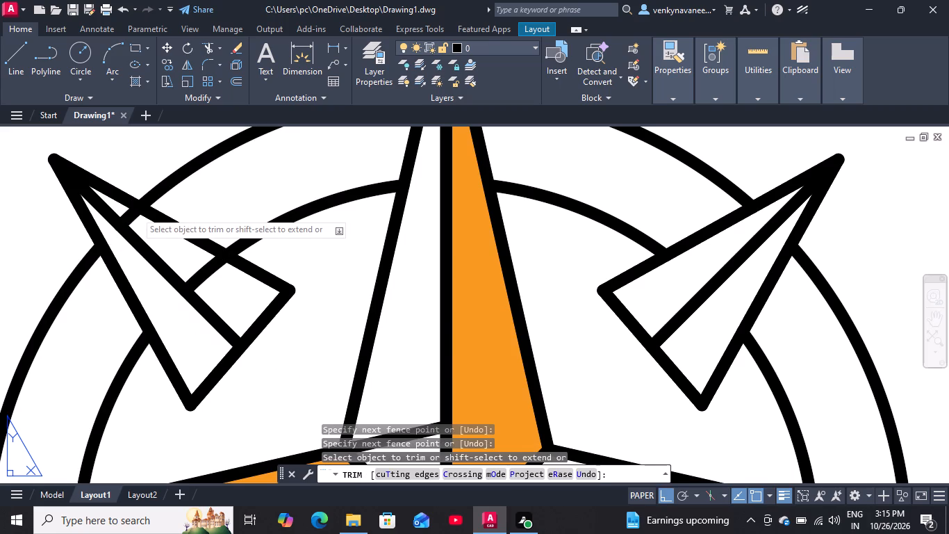
left_click_drag(118, 209, 217, 286)
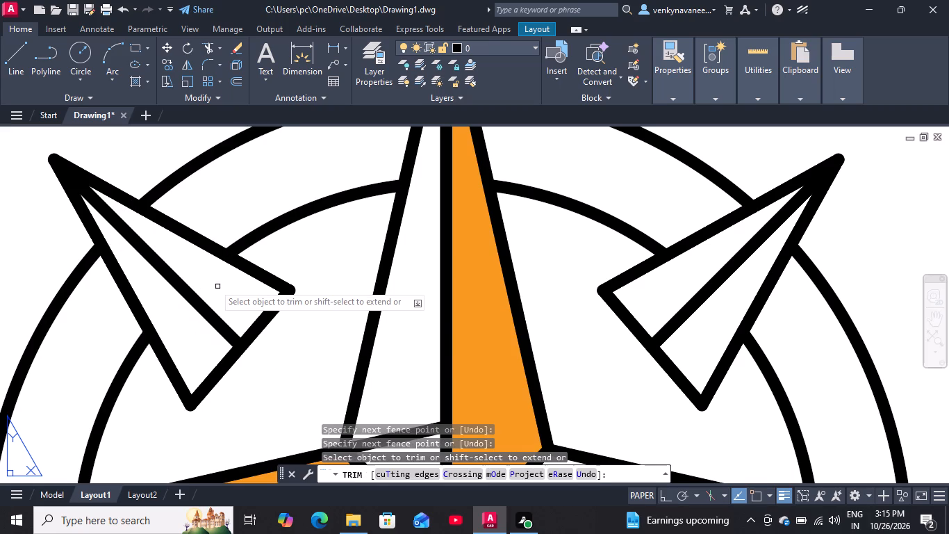
Trim the southwest point's diagonal and two slanted lines back to the short cross line, undoing a stray trim of that cross line.
scroll(248, 206, "down", 4)
scroll(242, 317, "up", 3)
left_click_drag(246, 193, 256, 200)
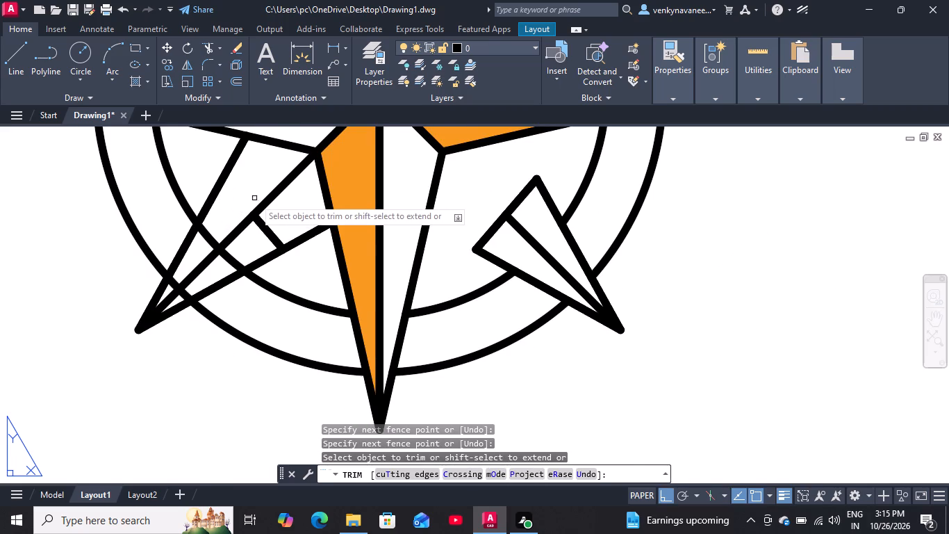
key("ctrl+z")
scroll(256, 189, "down", 3)
scroll(256, 328, "up", 1)
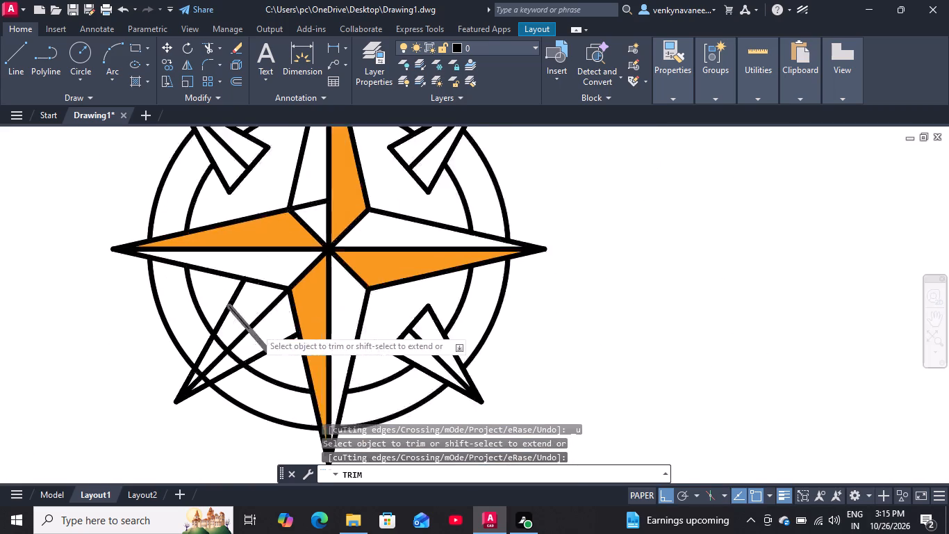
scroll(256, 328, "up", 1)
left_click_drag(196, 268, 307, 366)
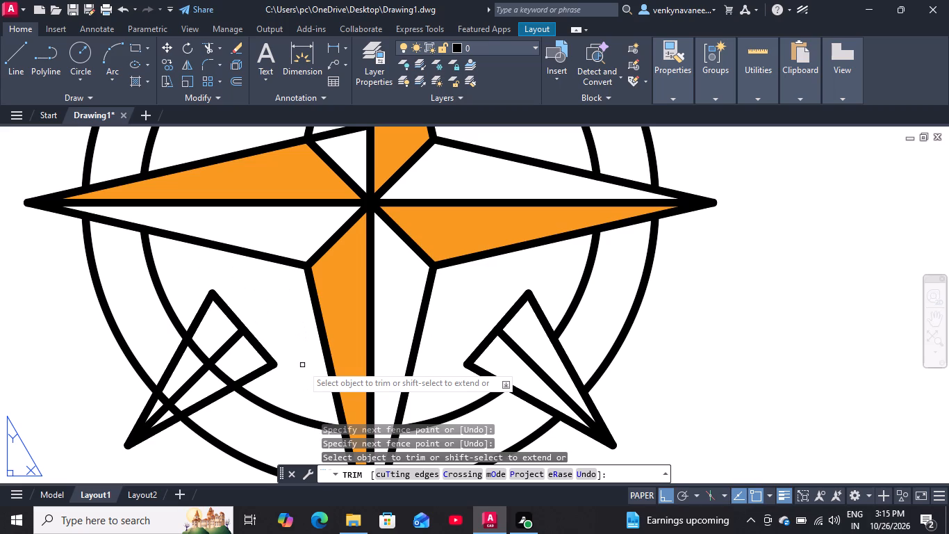
left_click(302, 365)
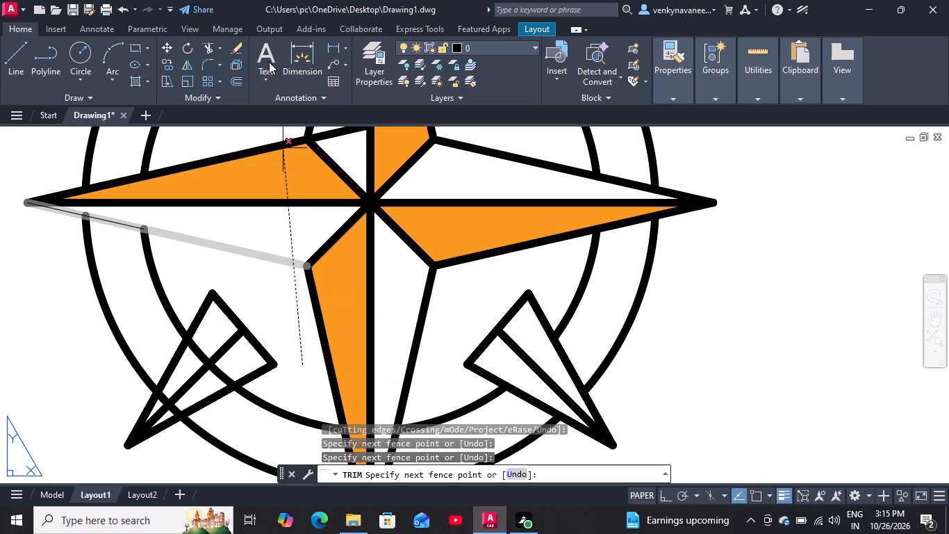
left_click(291, 380)
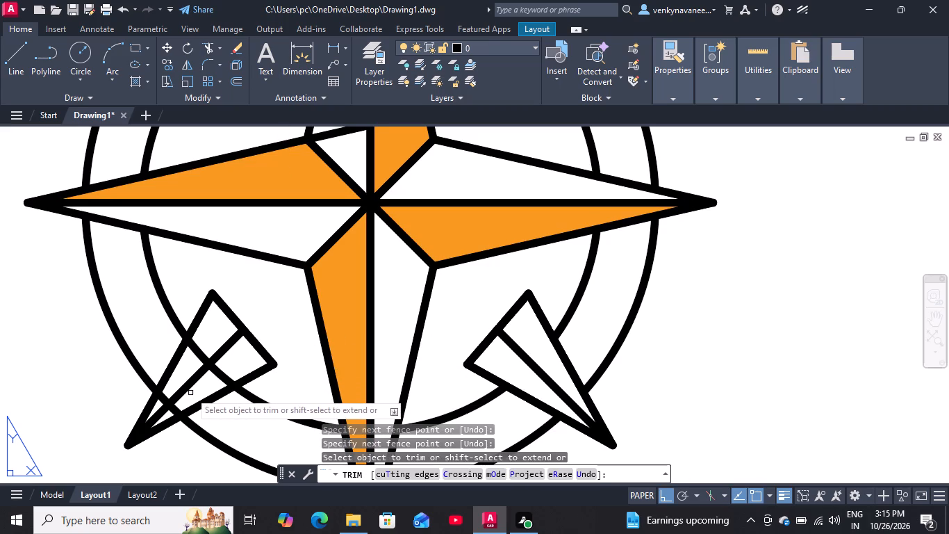
Trim the inner and outer circle arcs inside the southwest point on both sides of its diagonal, and finish trimming.
scroll(188, 372, "up", 3)
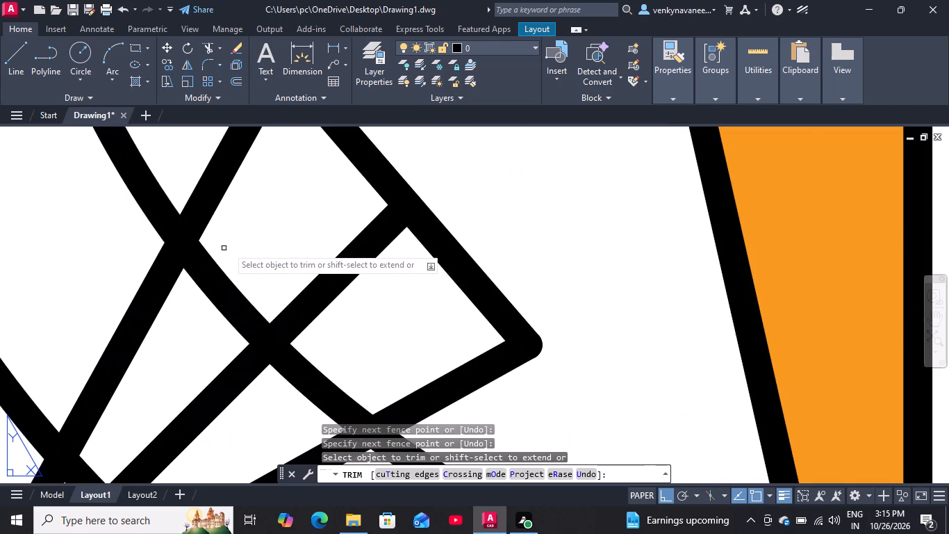
scroll(238, 241, "down", 2)
left_click_drag(256, 241, 177, 337)
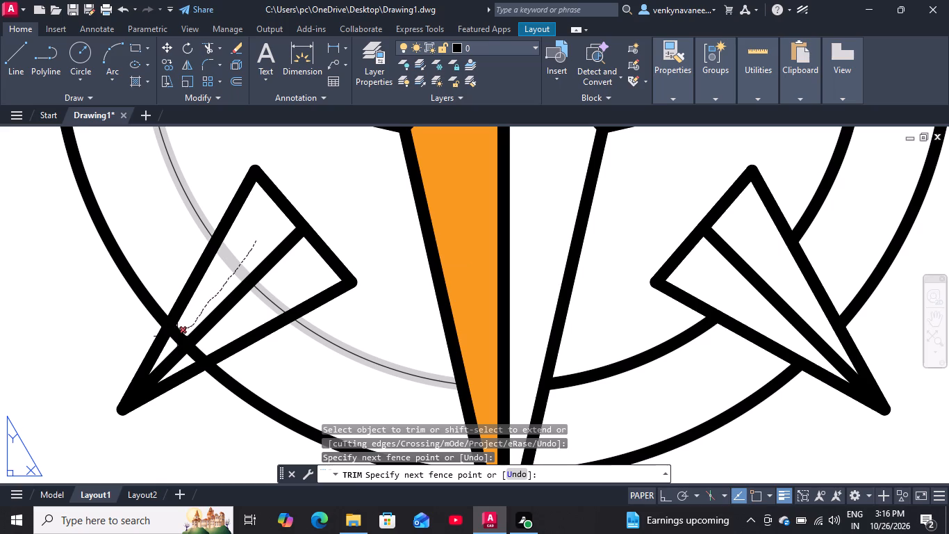
left_click_drag(177, 337, 174, 341)
left_click_drag(187, 363, 231, 339)
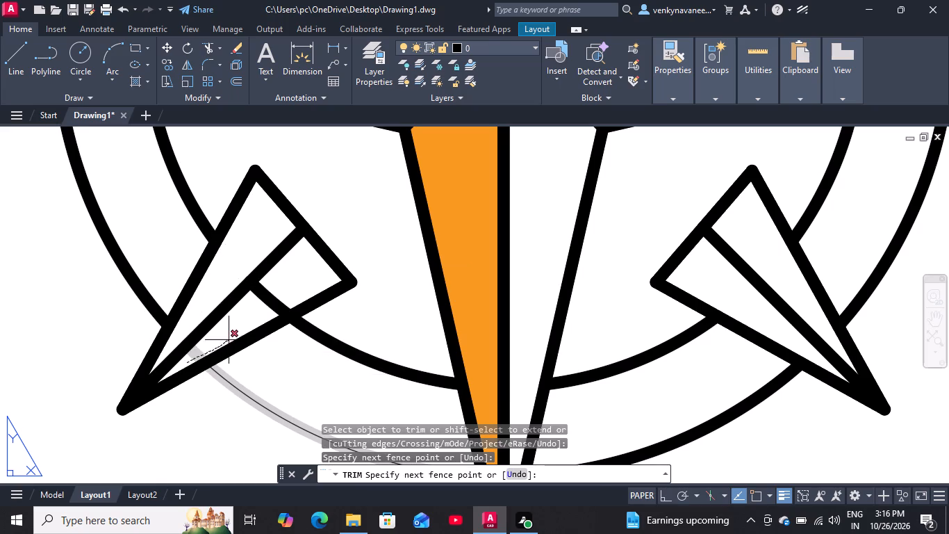
left_click_drag(231, 339, 290, 294)
scroll(299, 274, "down", 3)
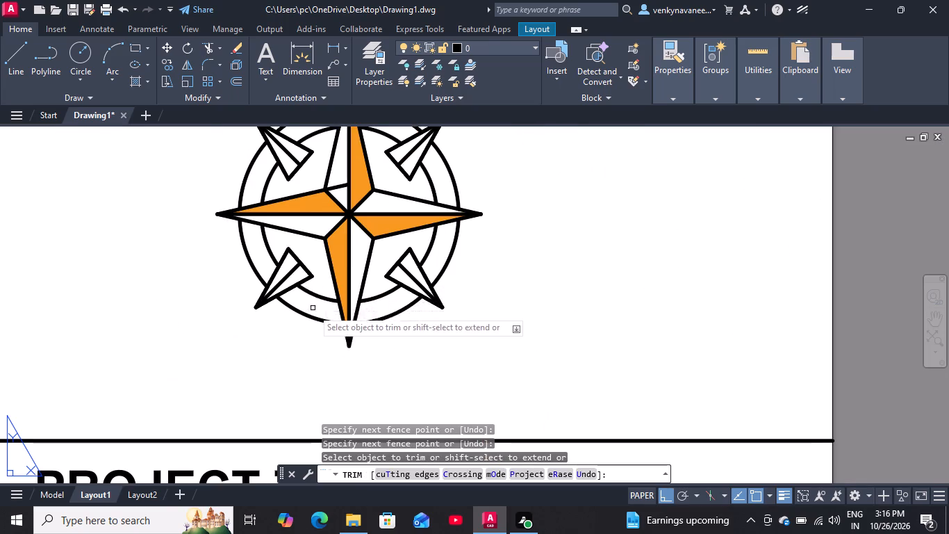
scroll(313, 311, "down", 1)
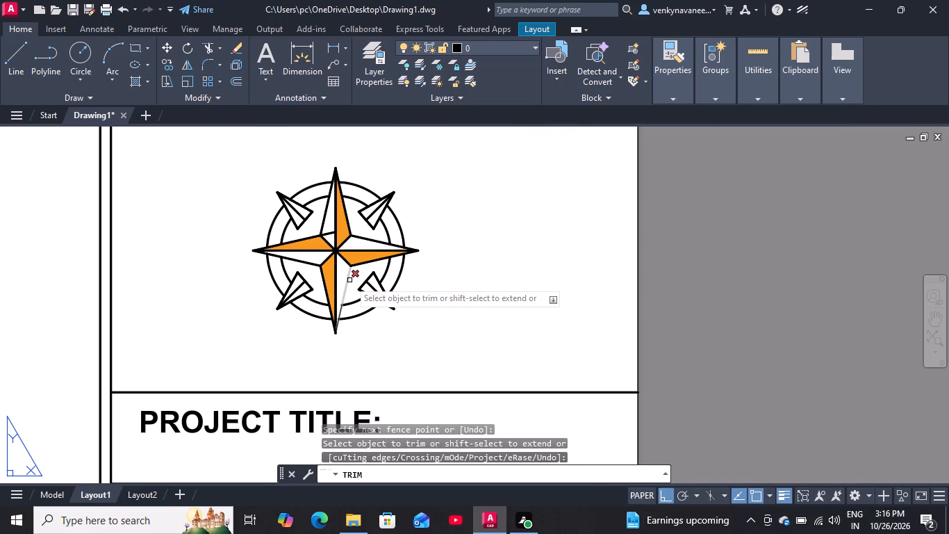
key("space")
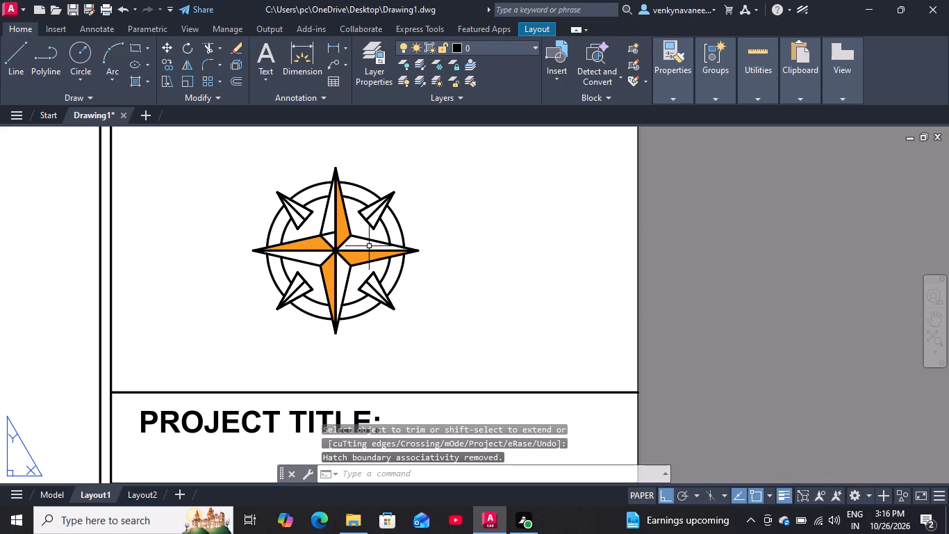
Fill the clockwise half of each of the four diagonal compass points with a solid hatch in darker orange, RGB 237,138,7.
scroll(373, 211, "up", 2)
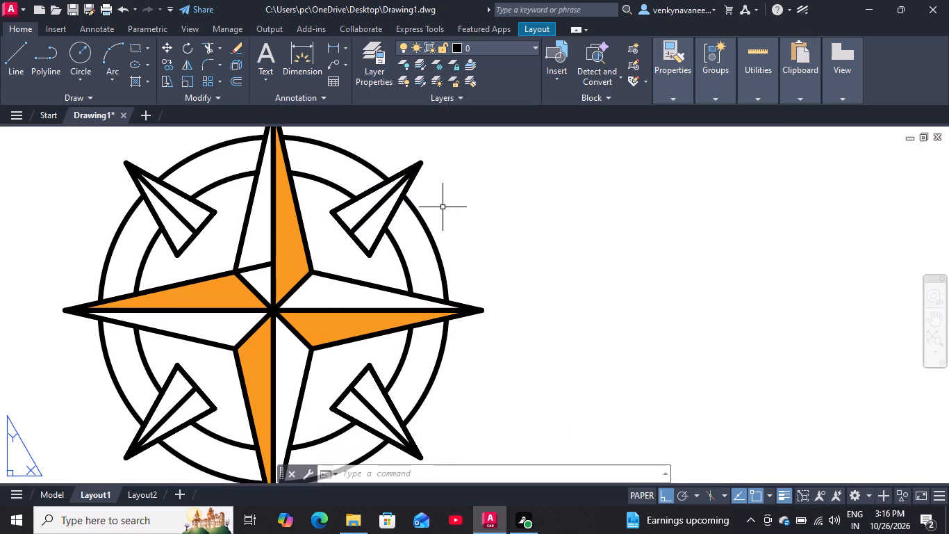
key("h")
key("Return")
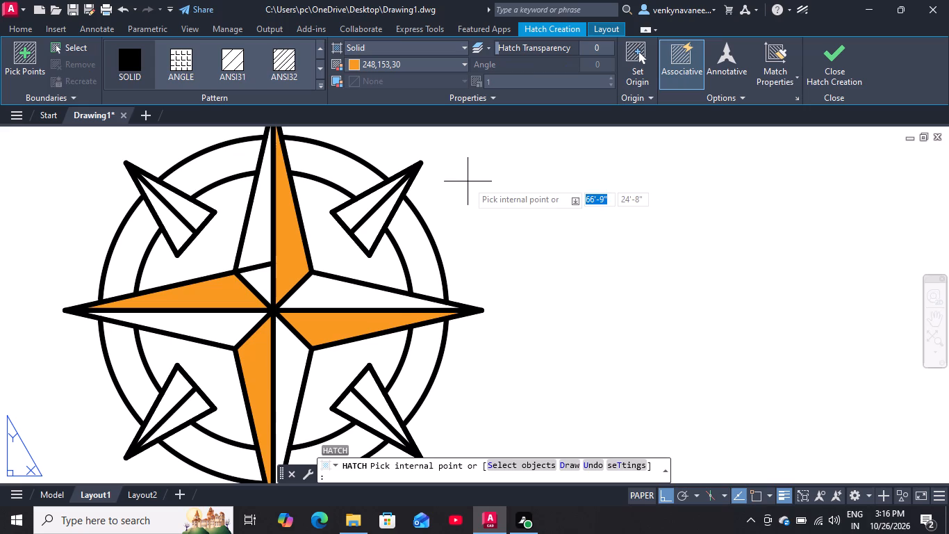
left_click(395, 63)
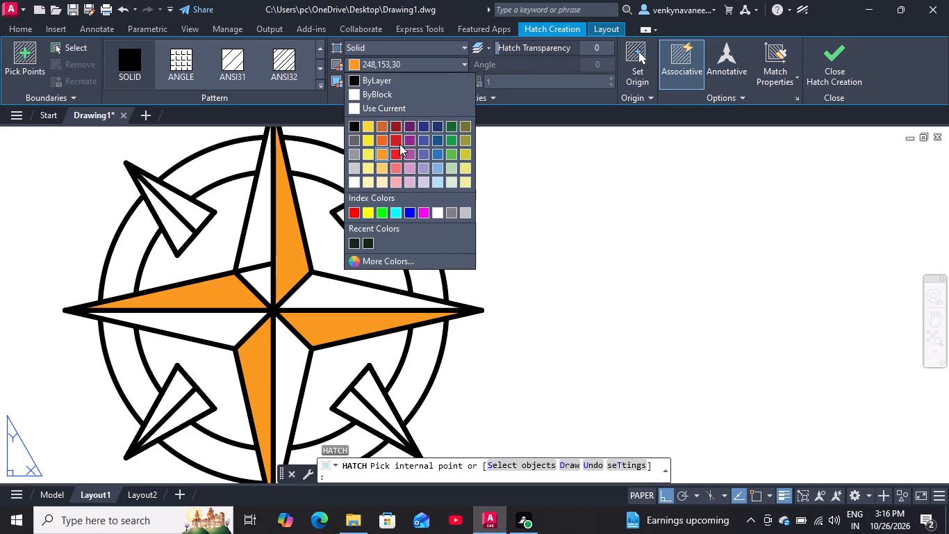
left_click(381, 257)
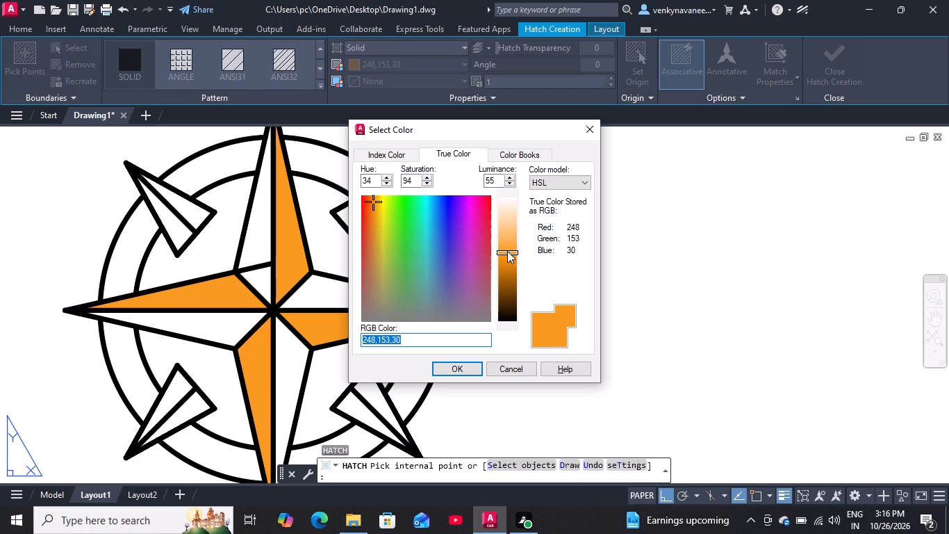
left_click_drag(508, 252, 509, 264)
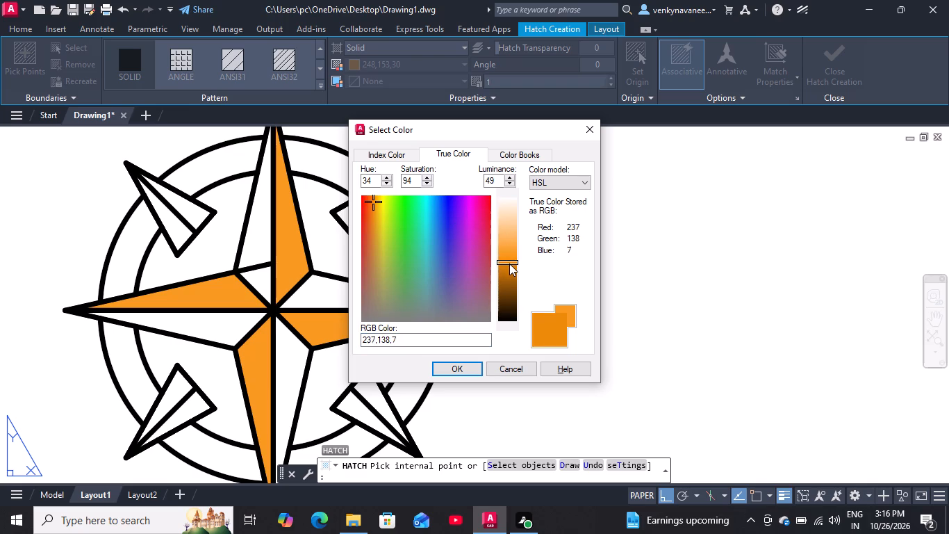
left_click_drag(509, 264, 511, 262)
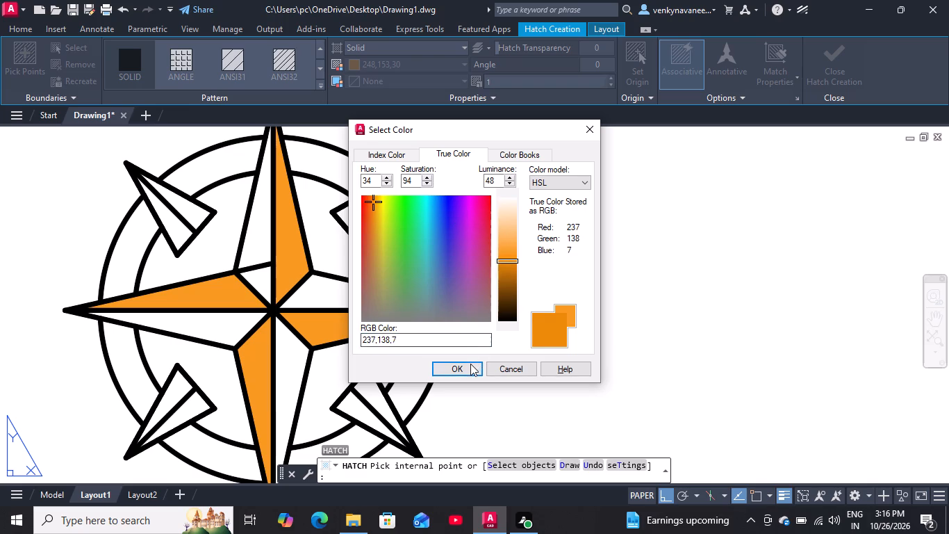
left_click(470, 364)
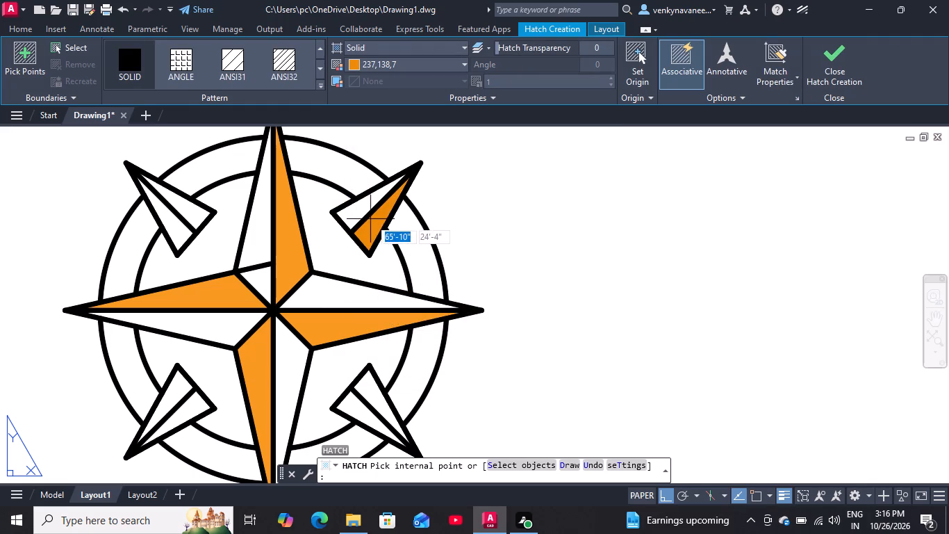
left_click(370, 220)
scroll(436, 195, "down", 1)
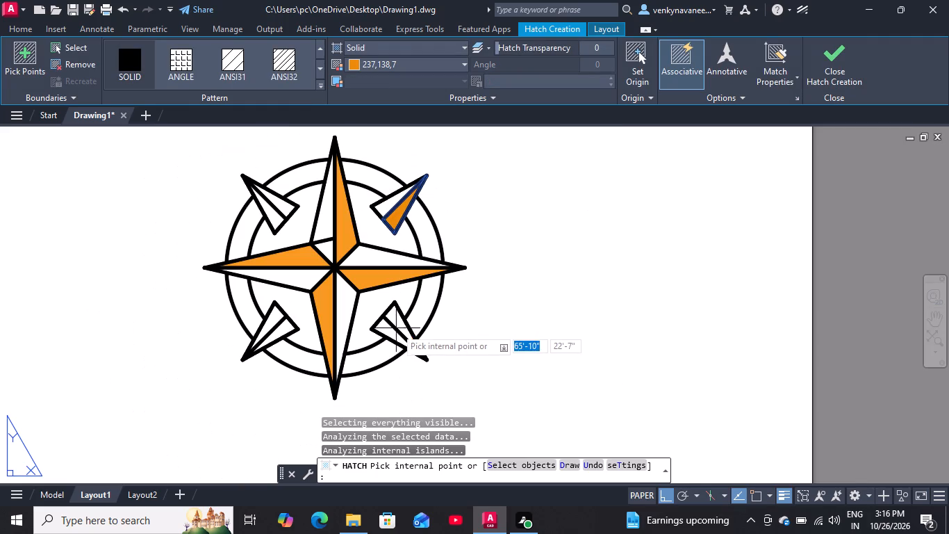
scroll(394, 332, "up", 1)
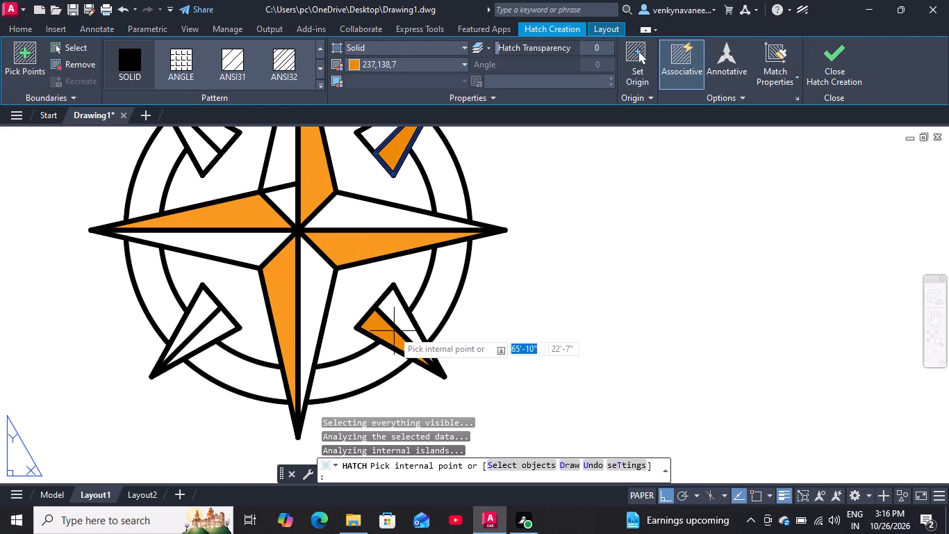
left_click(384, 330)
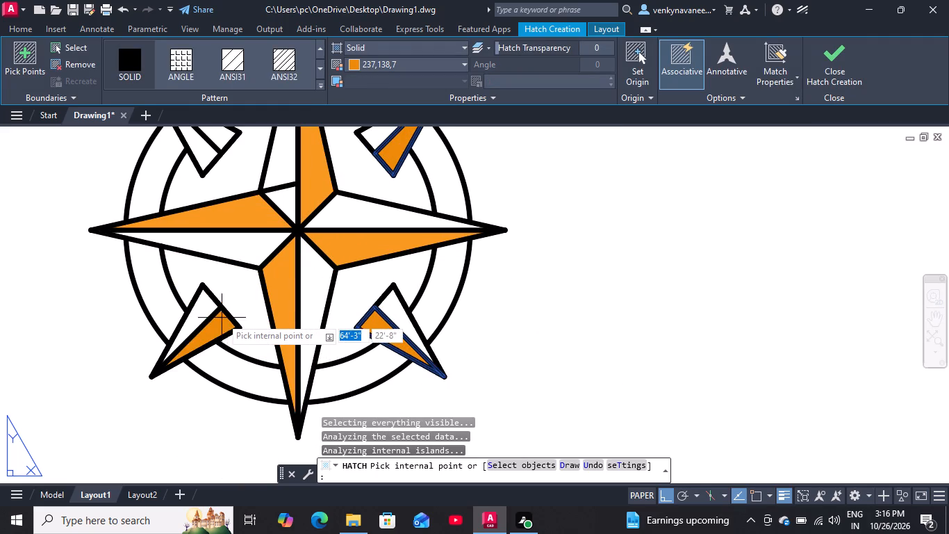
left_click(213, 309)
scroll(217, 218, "down", 1)
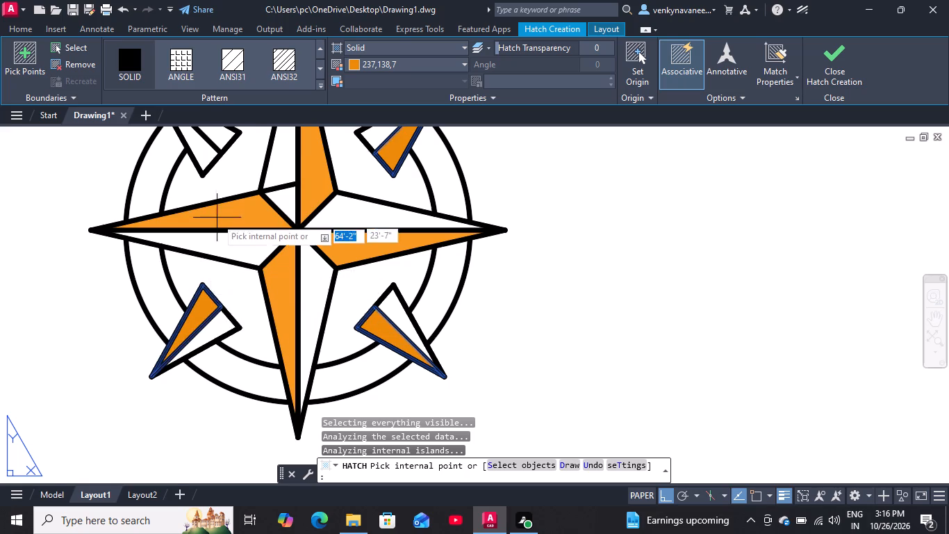
left_click(215, 165)
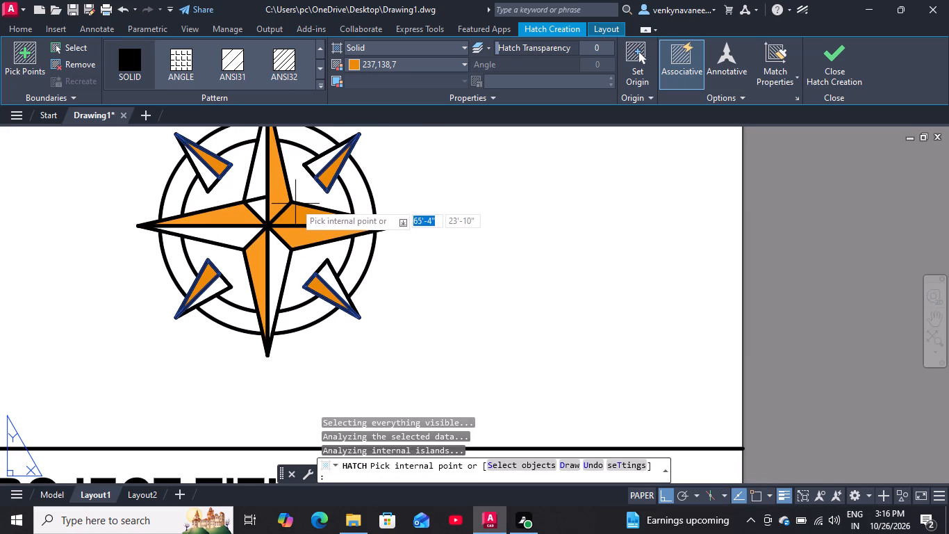
key("space")
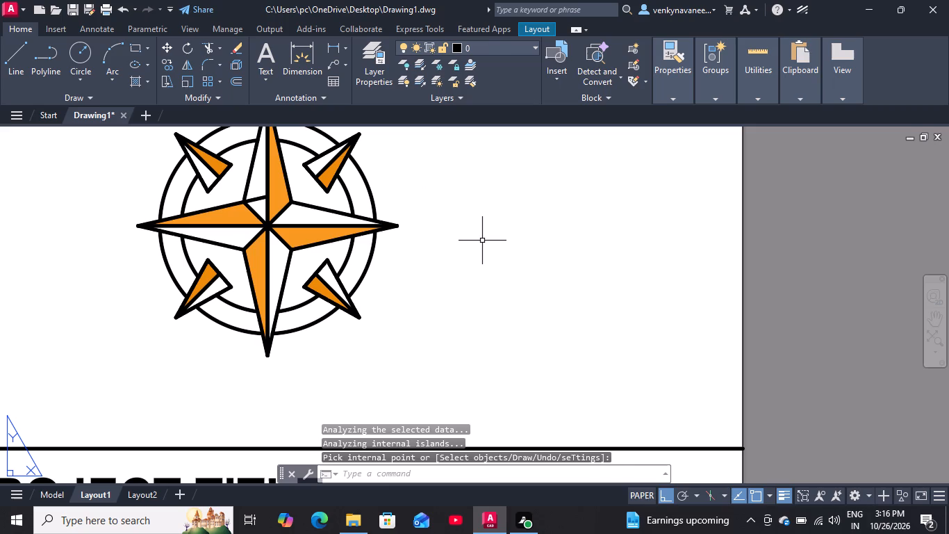
Fill all eight segments of the ring between the compass rose's inner and outer circles with a solid black hatch, RGB 0,0,0.
key("h")
key("Return")
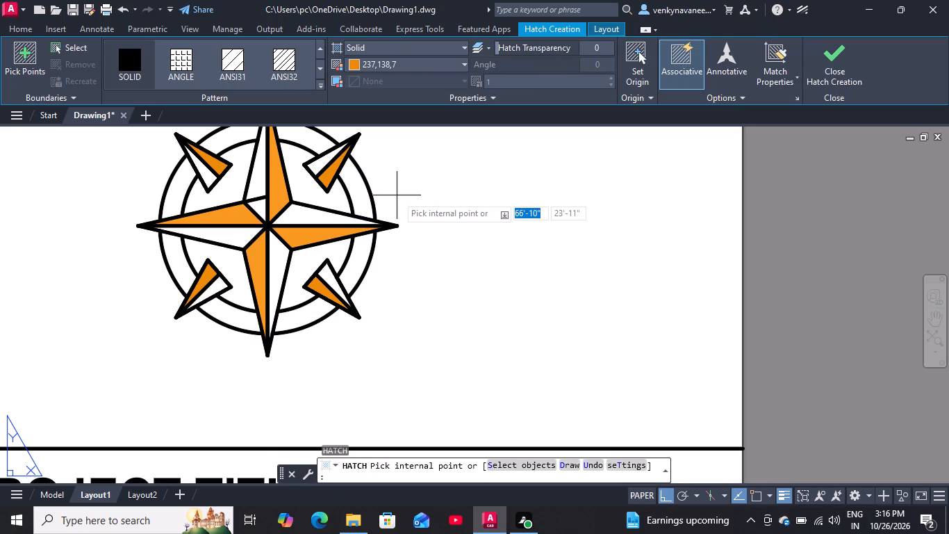
left_click(431, 67)
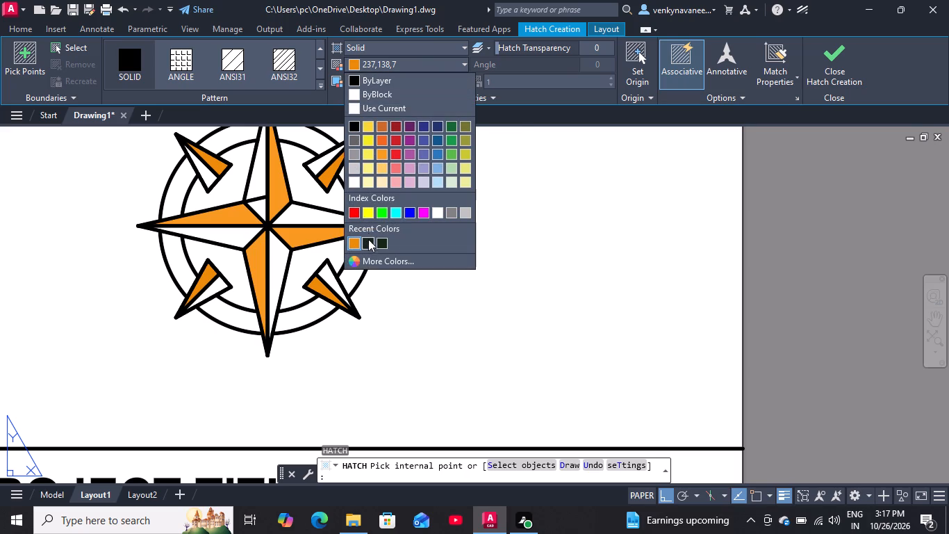
left_click(349, 129)
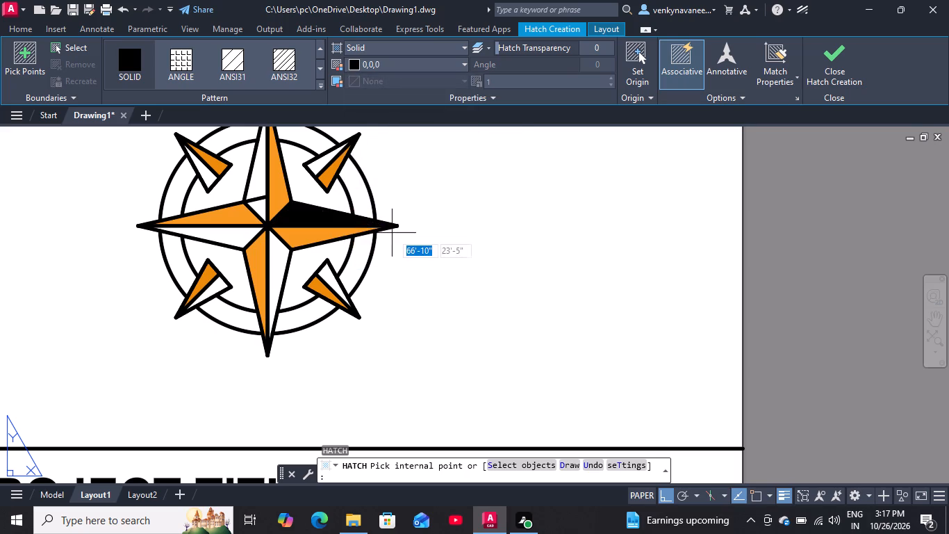
left_click(368, 205)
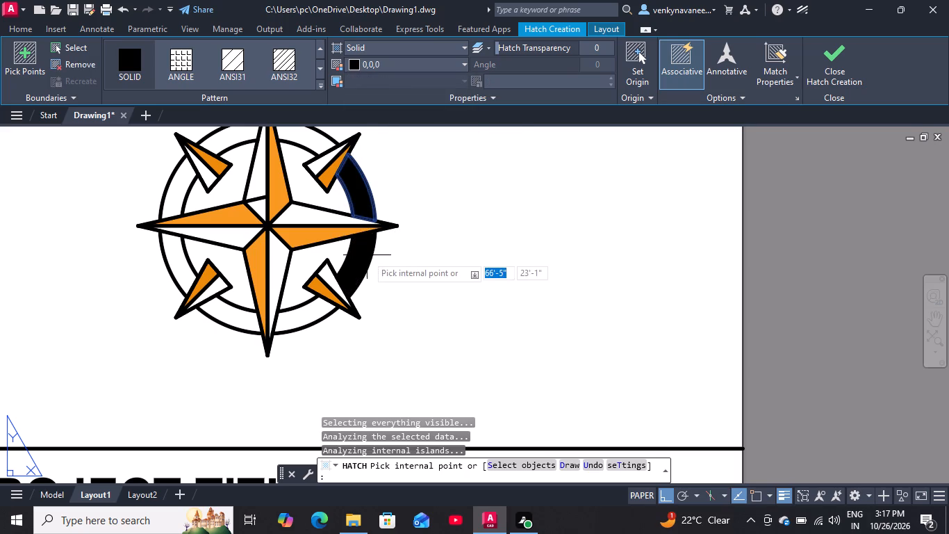
left_click(367, 255)
left_click(313, 304)
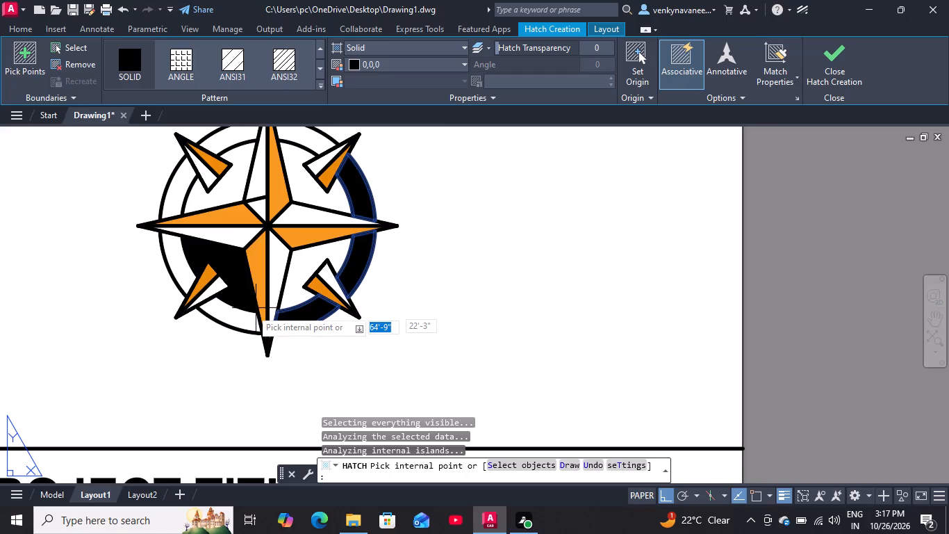
left_click(242, 313)
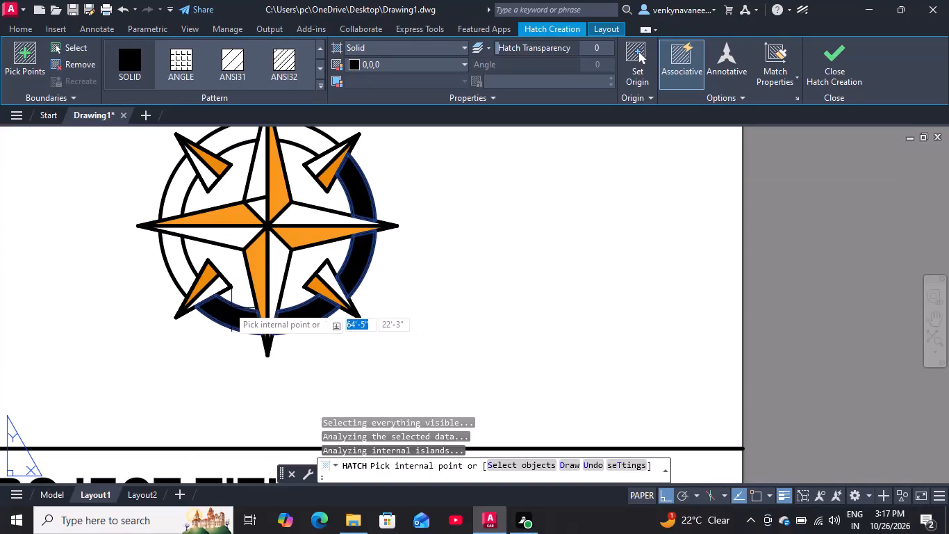
left_click(185, 270)
left_click(176, 200)
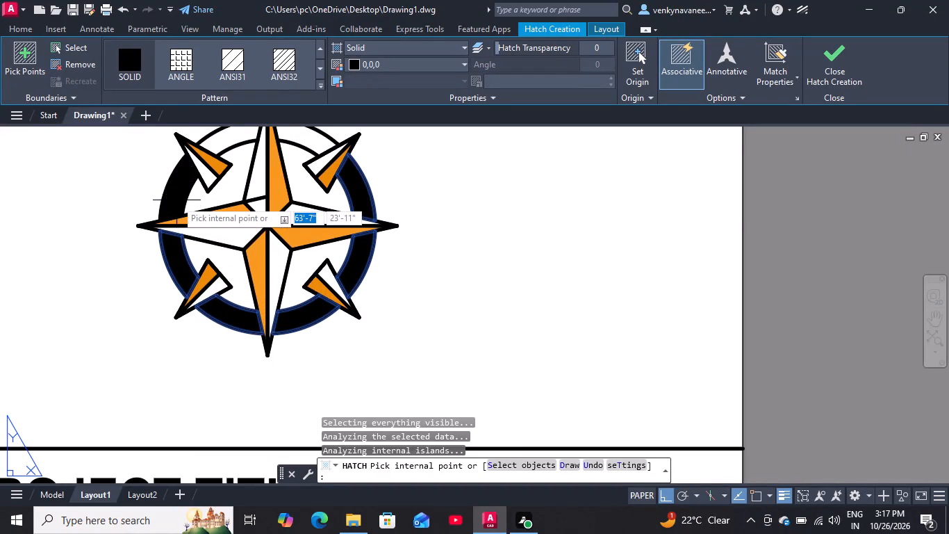
scroll(182, 204, "down", 1)
scroll(220, 157, "up", 1)
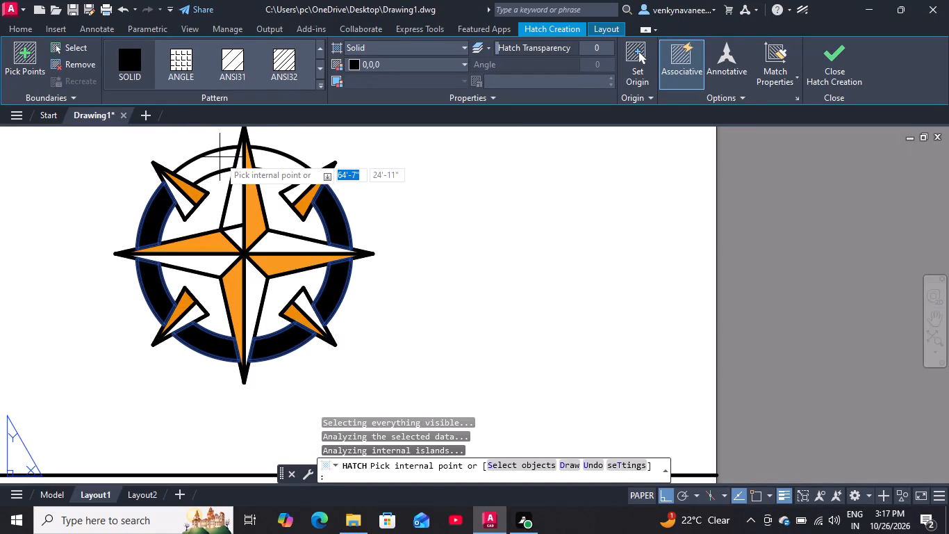
left_click(209, 169)
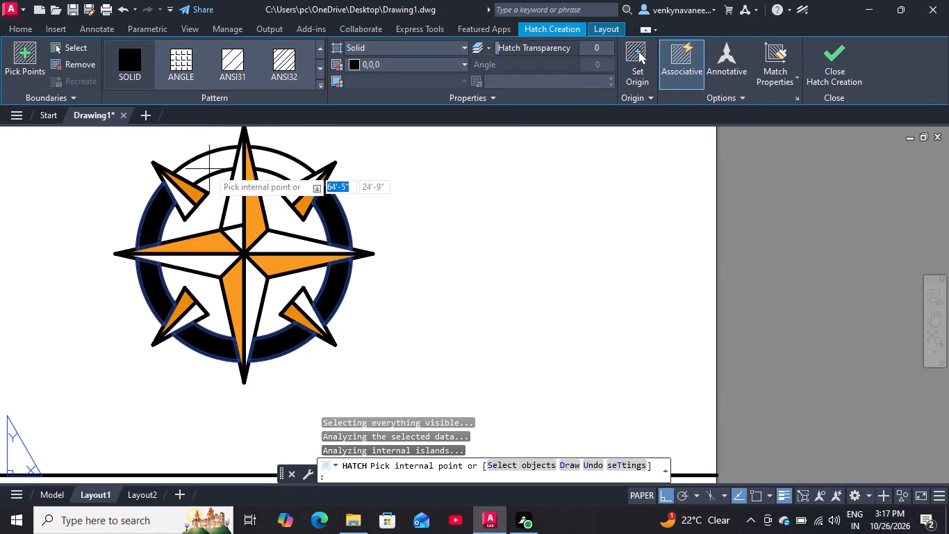
left_click(295, 168)
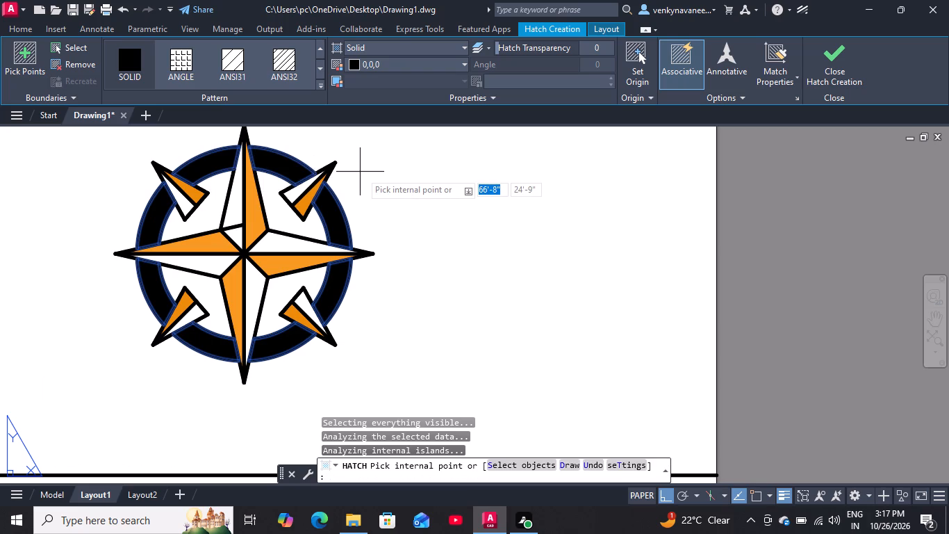
key("space")
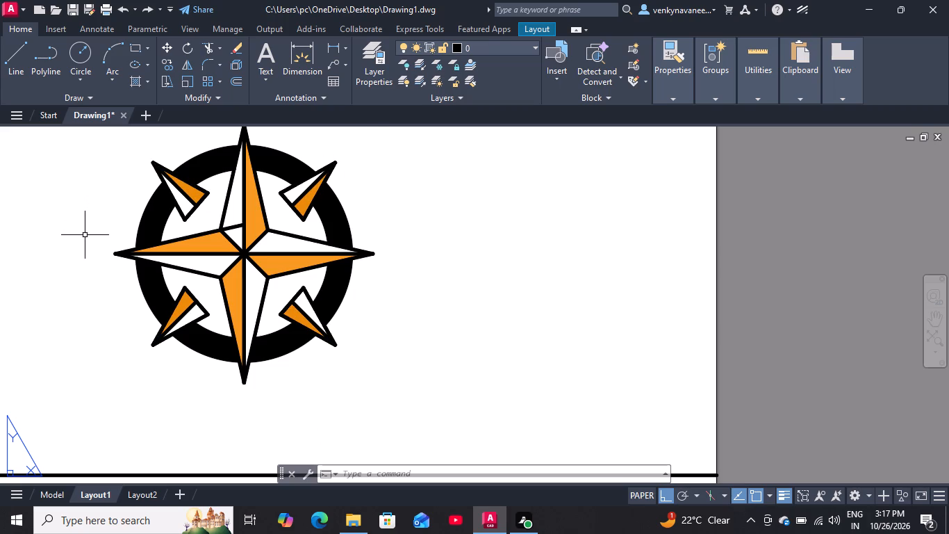
Add the single-line text S beside the compass rose's west point, 8" high with 0 rotation.
type("dt")
key("Return")
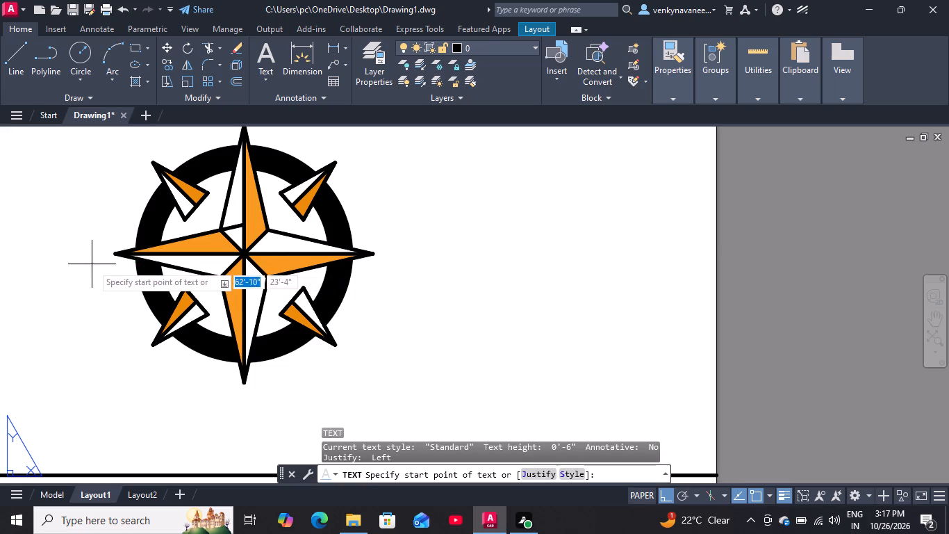
left_click(86, 245)
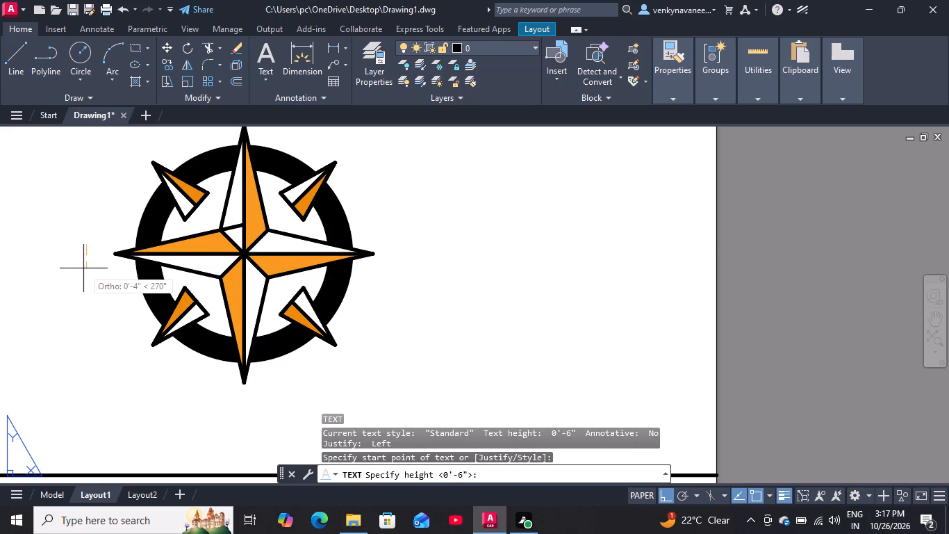
key("8")
key("shift+quotedbl")
key("Return")
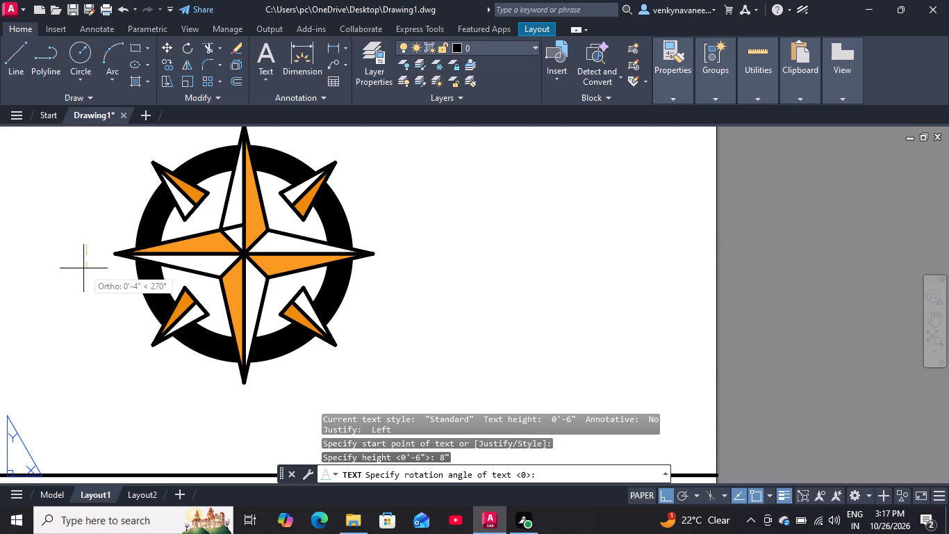
key("Return")
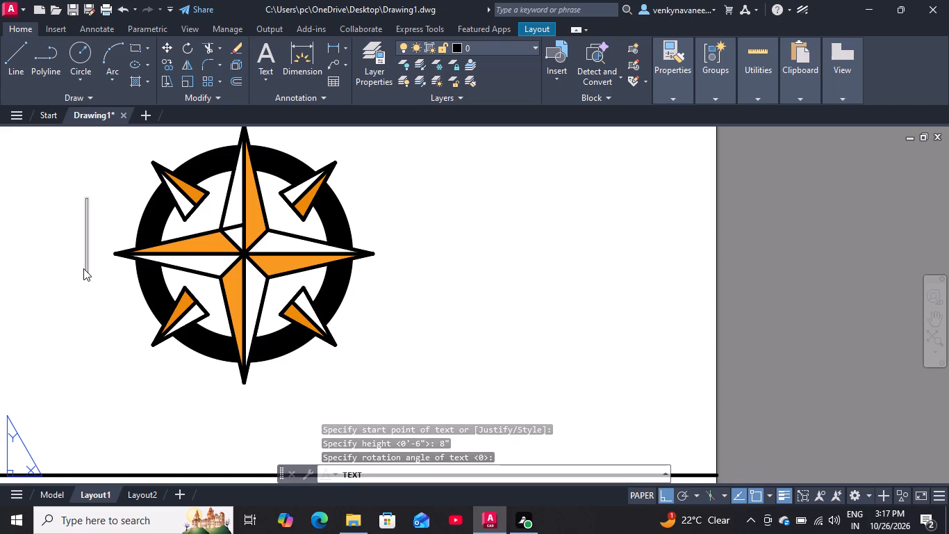
key("s")
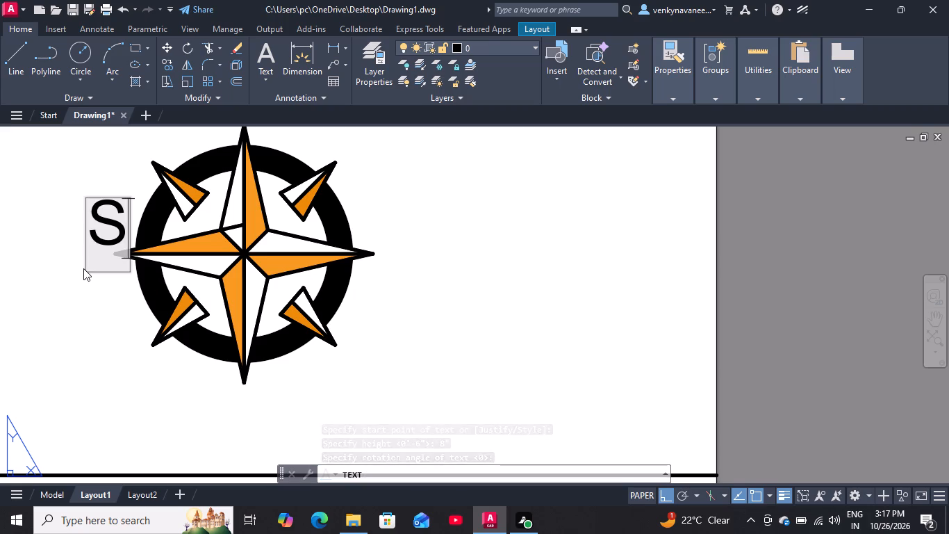
key("space")
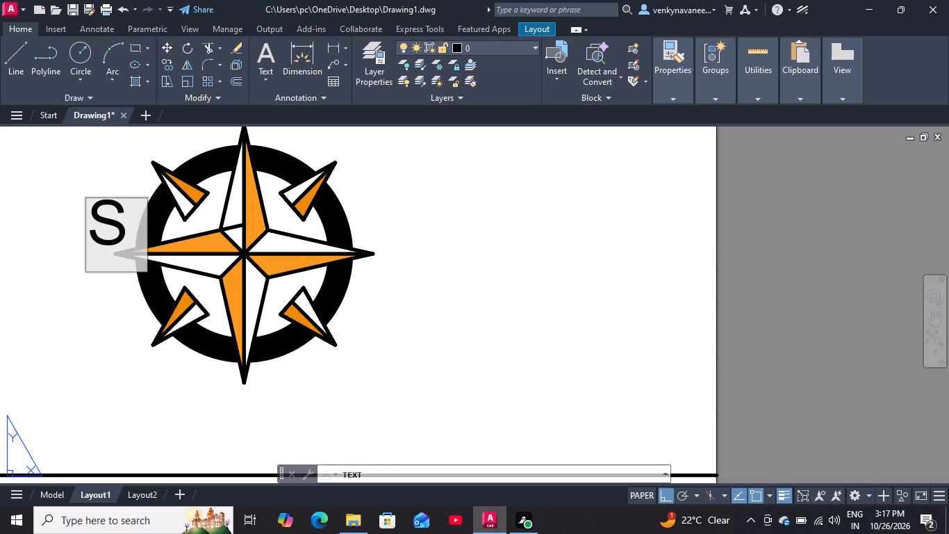
left_click(72, 316)
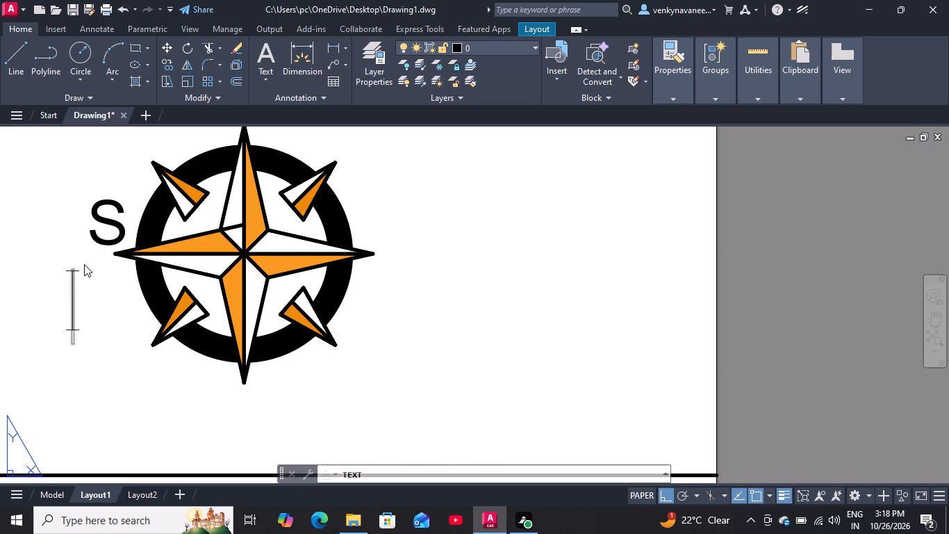
key("Escape")
Move the letter S so it sits just outside the west point's tip, roughly level with the horizontal centre line.
left_click(102, 238)
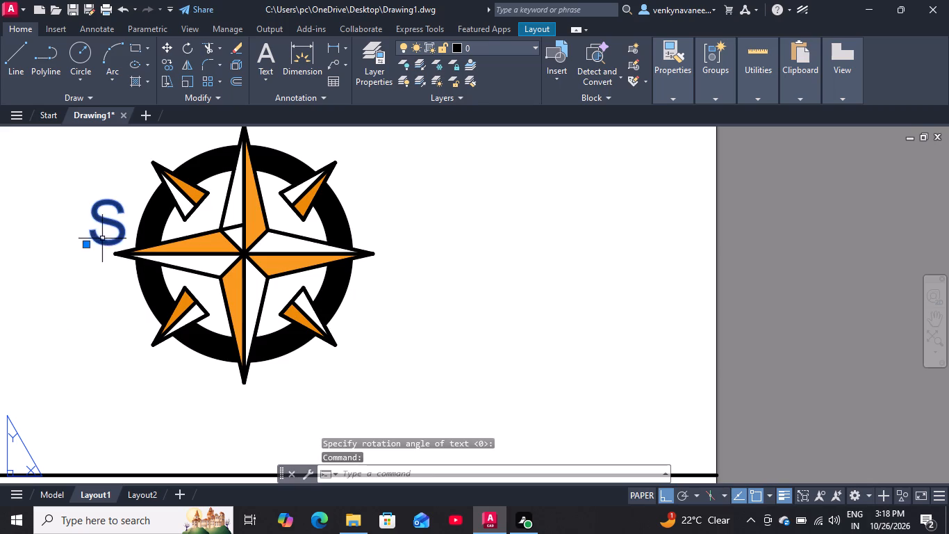
left_click(85, 246)
scroll(76, 268, "up", 2)
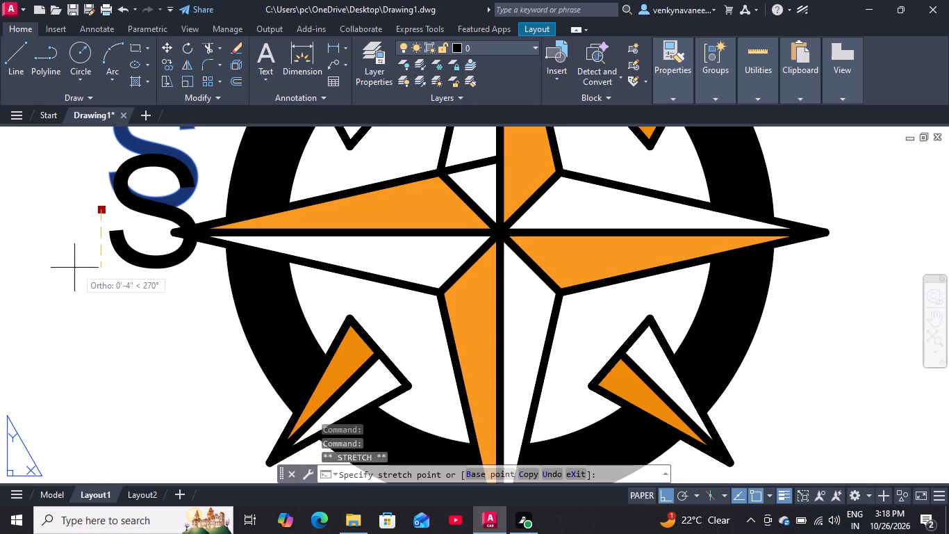
left_click(70, 270)
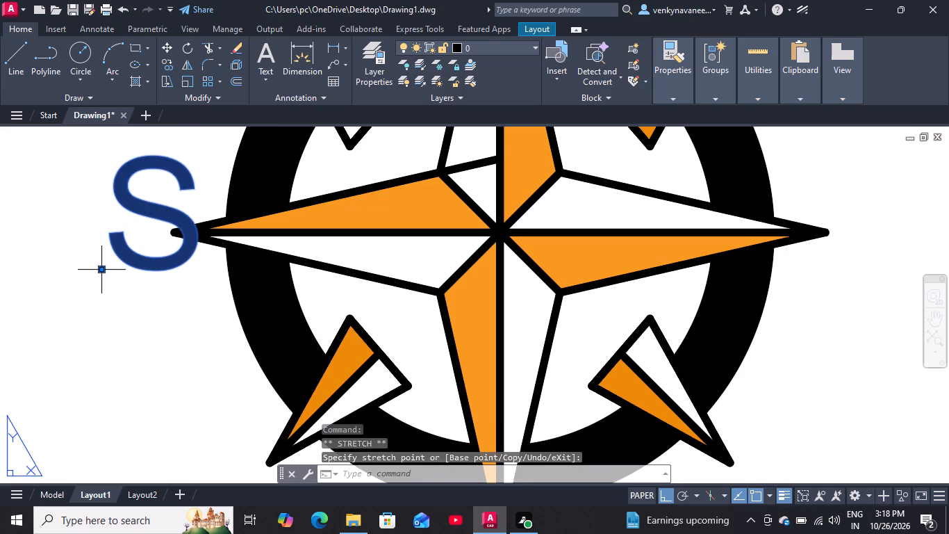
left_click(99, 273)
left_click(63, 275)
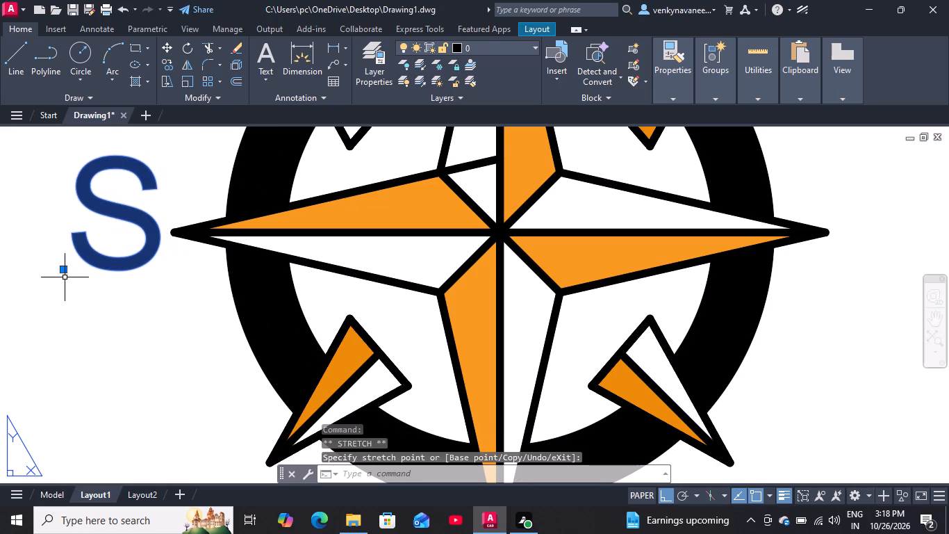
left_click(61, 271)
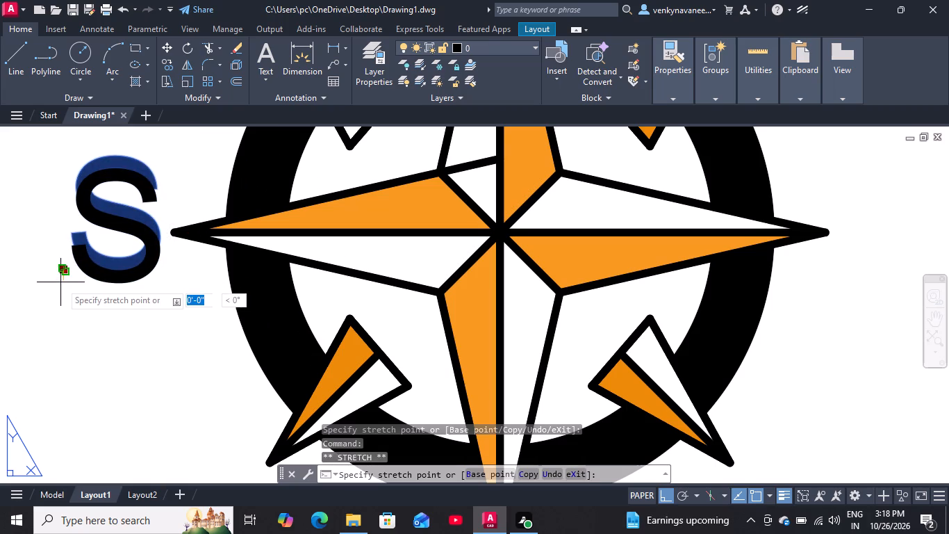
left_click(60, 284)
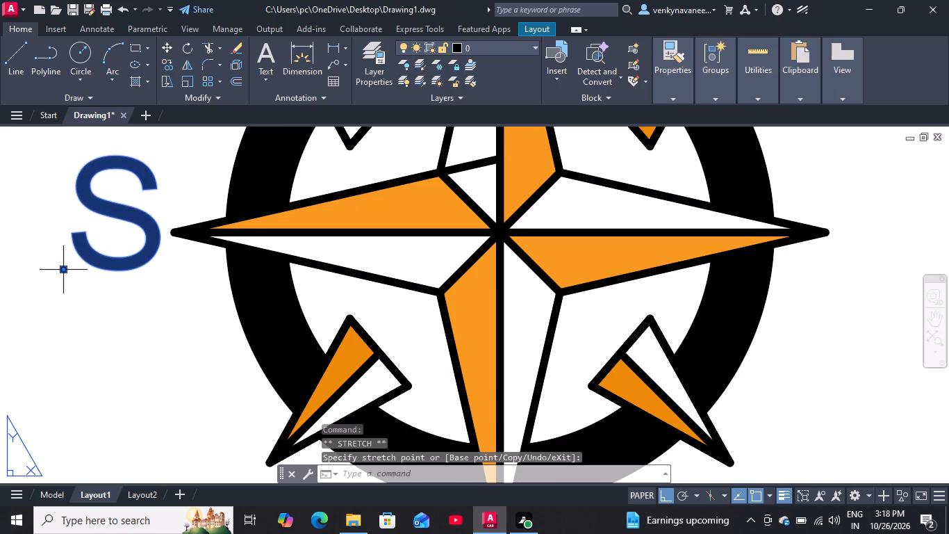
left_click(64, 268)
left_click(63, 292)
left_click(65, 270)
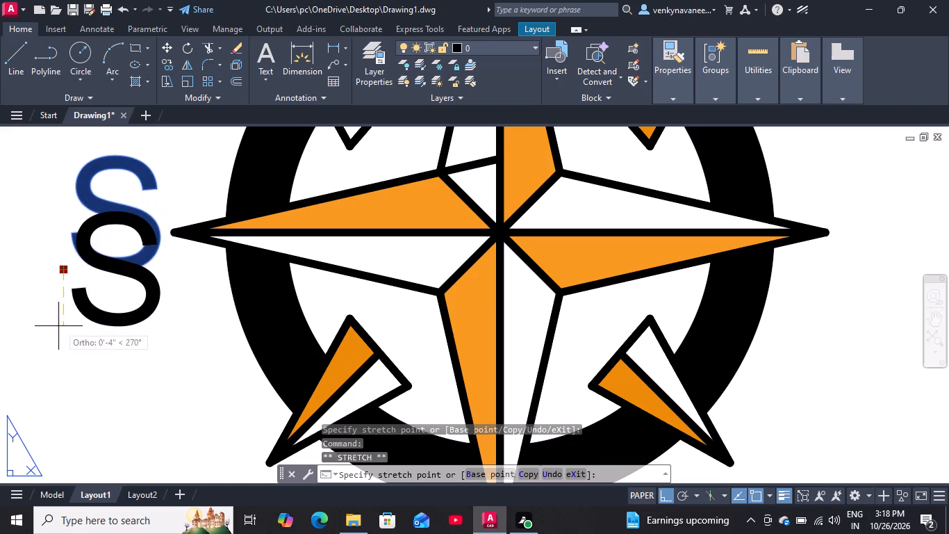
left_click(58, 326)
left_click(62, 326)
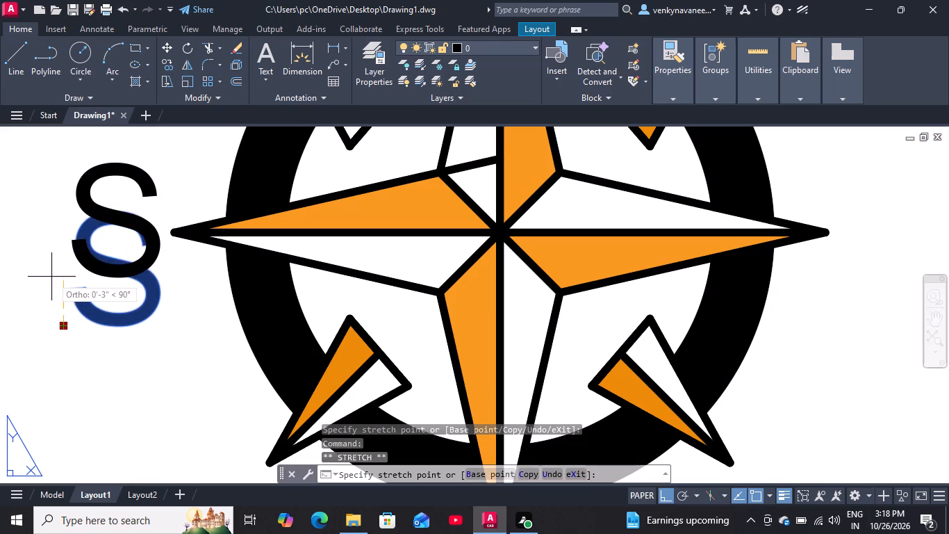
left_click(51, 277)
Add to the selected letter S the ring arcs northeast of the east point, the horizontal centre line, the east point's northern edge and the southwest-northeast inner diagonal.
scroll(60, 267, "down", 3)
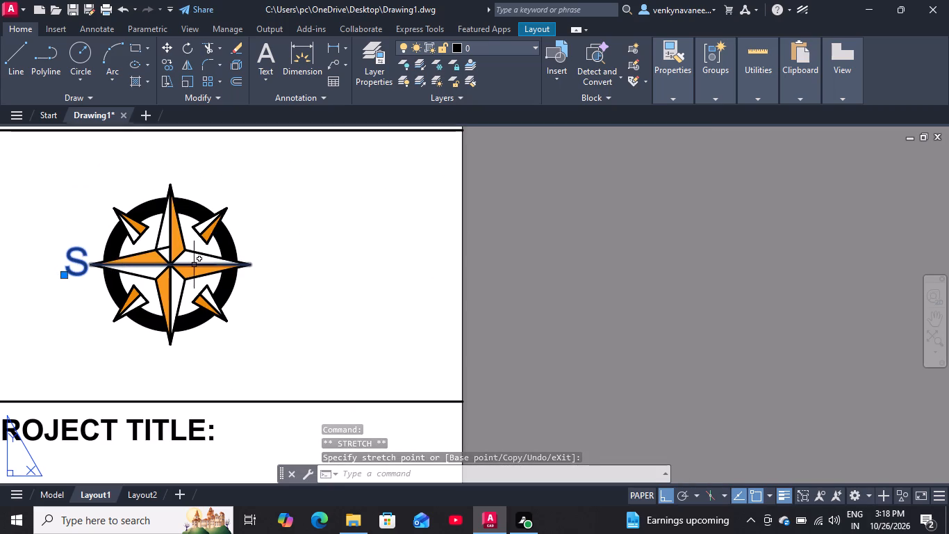
scroll(216, 253, "up", 3)
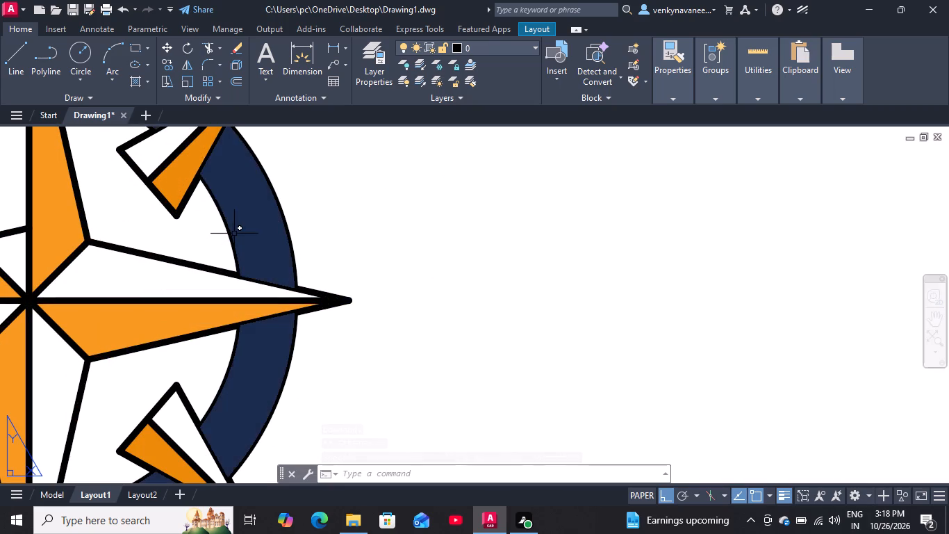
left_click(231, 234)
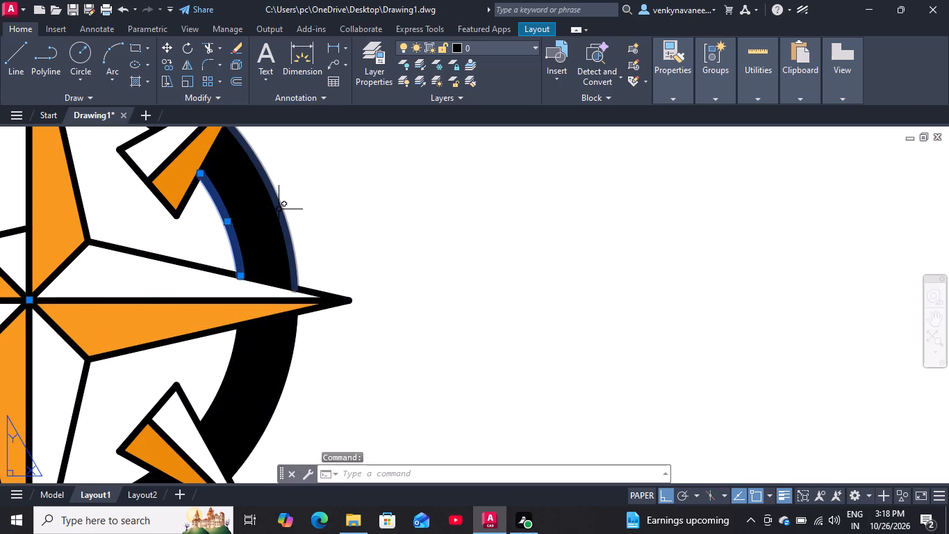
left_click(279, 209)
scroll(334, 209, "down", 2)
scroll(298, 243, "up", 1)
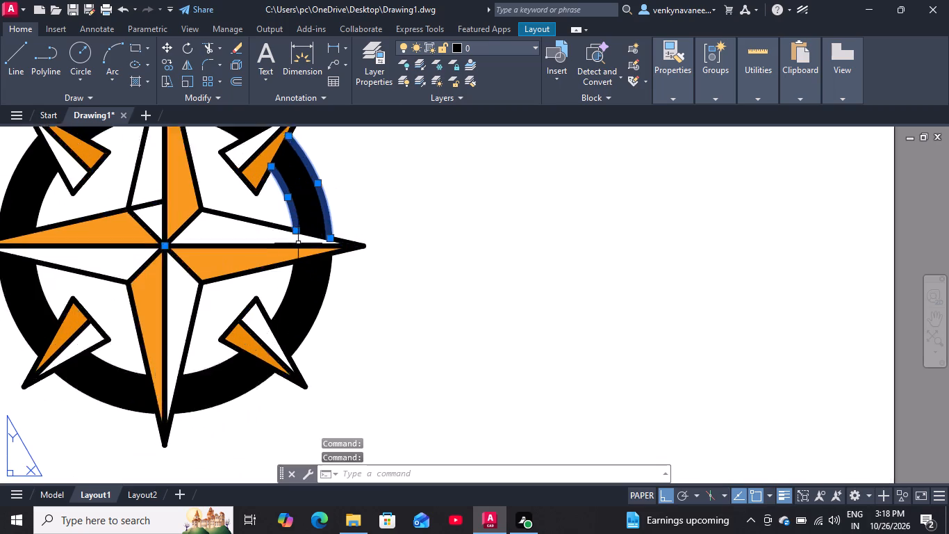
scroll(298, 243, "up", 1)
left_click(281, 245)
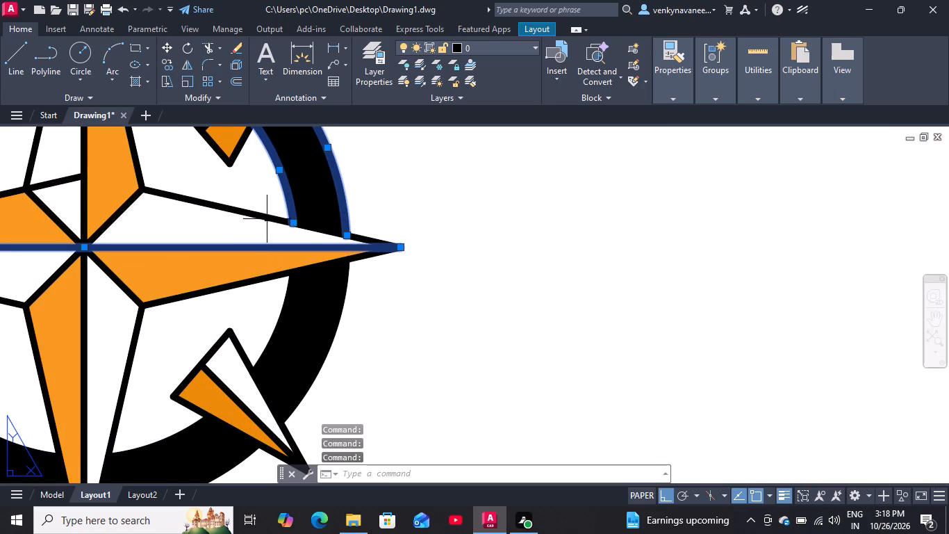
left_click(267, 218)
left_click(112, 218)
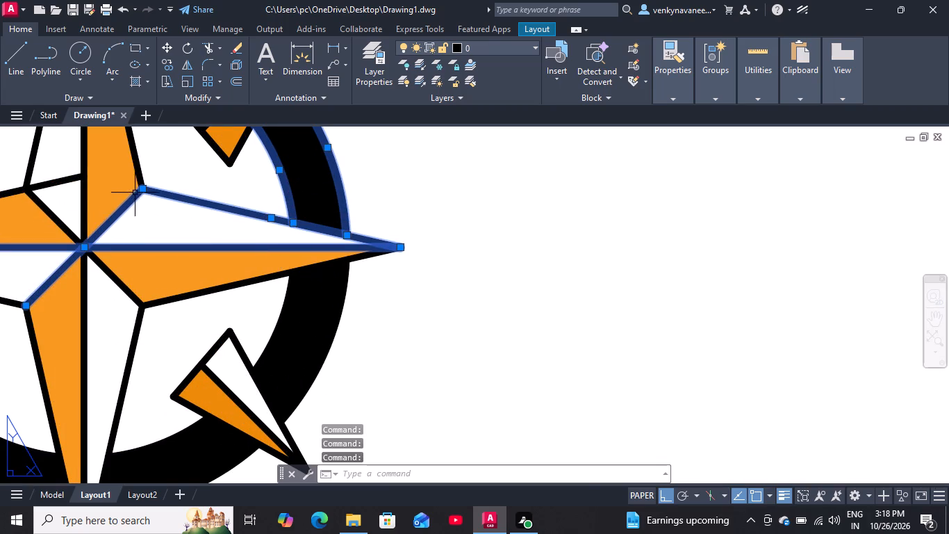
left_click(138, 186)
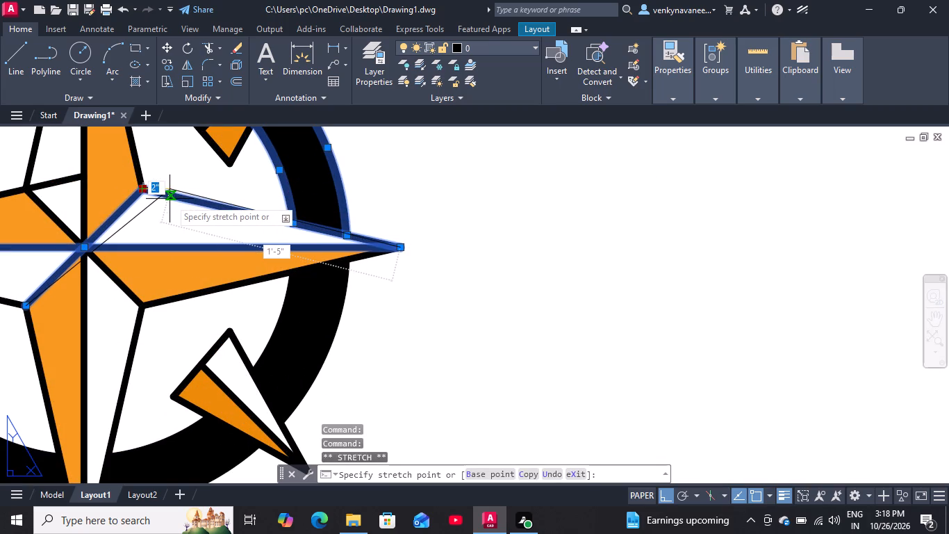
key("Escape")
Add the edges of the north and west points, the vertical centre line and the south point's western edge to the selection.
scroll(158, 200, "down", 2)
left_click(151, 184)
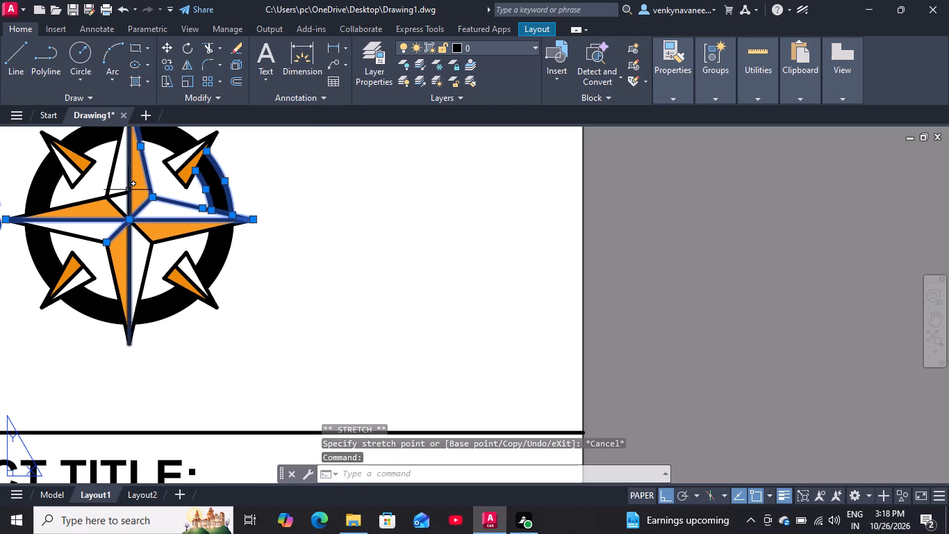
left_click(127, 192)
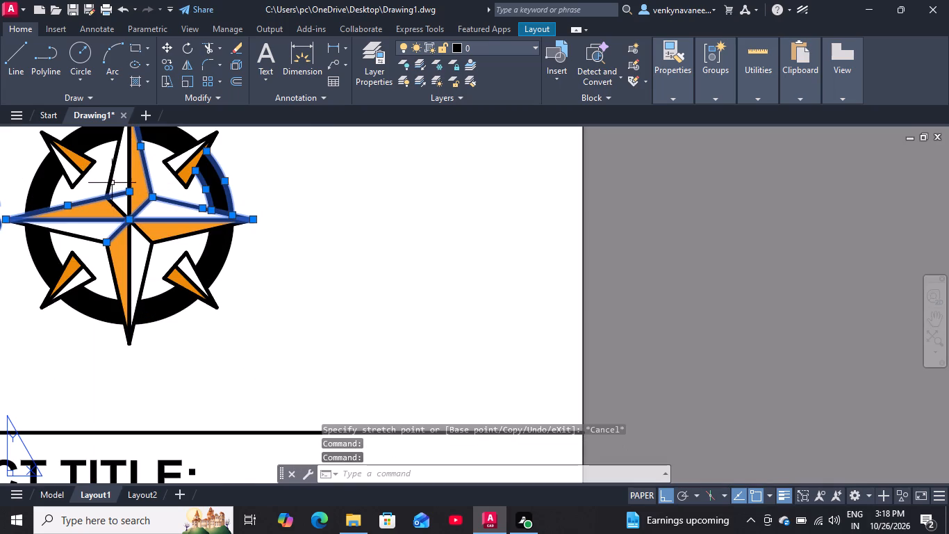
left_click(111, 181)
left_click(129, 174)
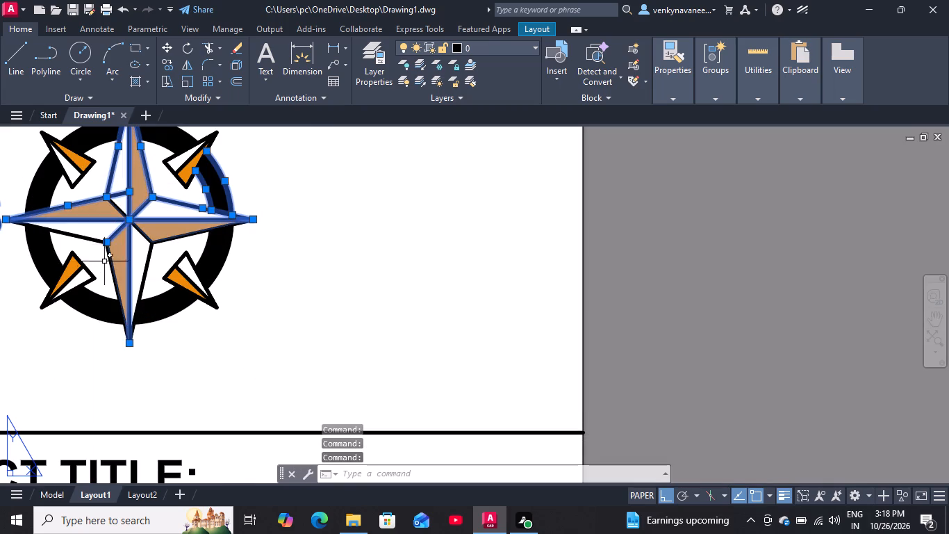
left_click(111, 262)
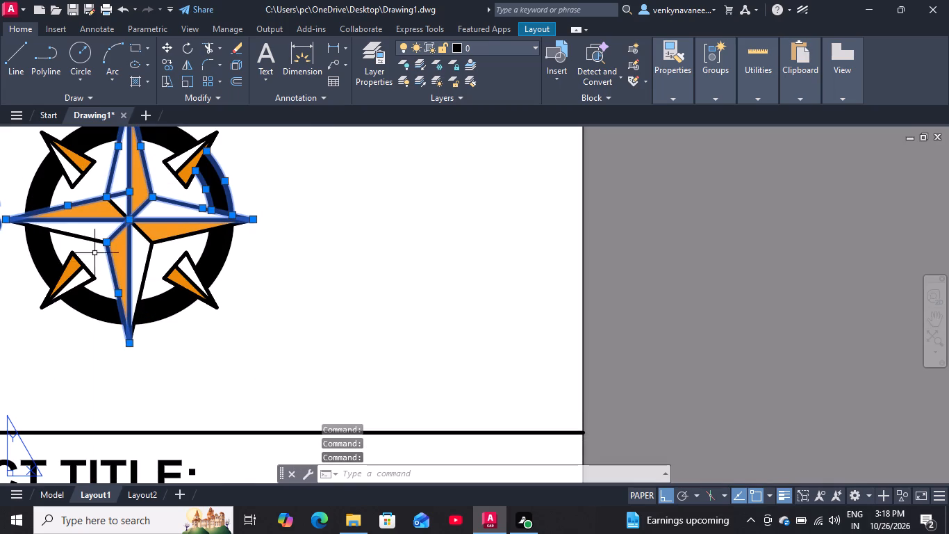
left_click(91, 241)
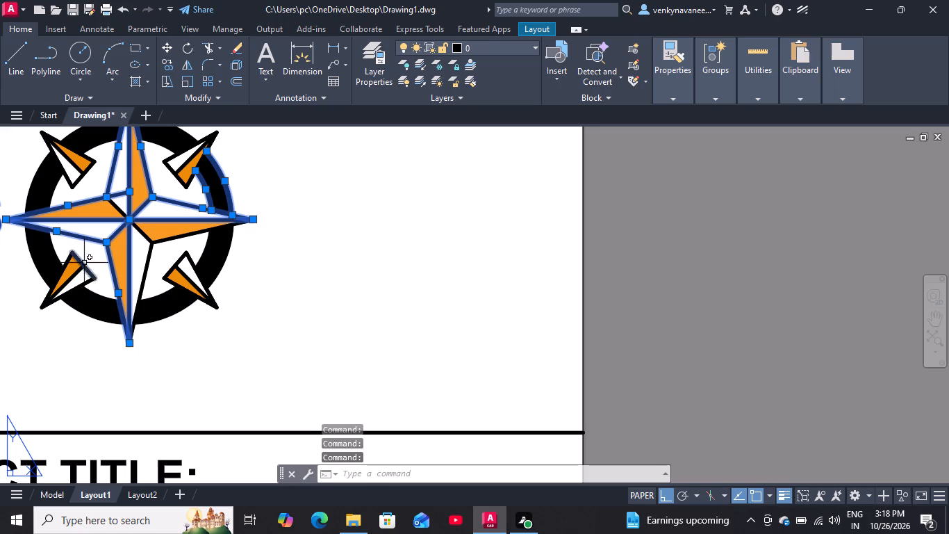
Add the four outline lines of the southwest diagonal point to the selection.
left_click(84, 263)
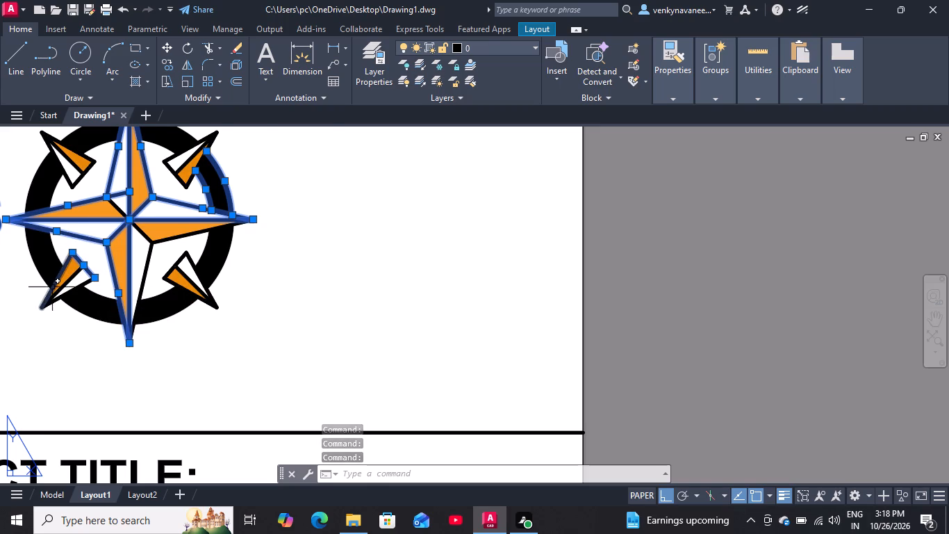
scroll(52, 289, "up", 2)
left_click(52, 286)
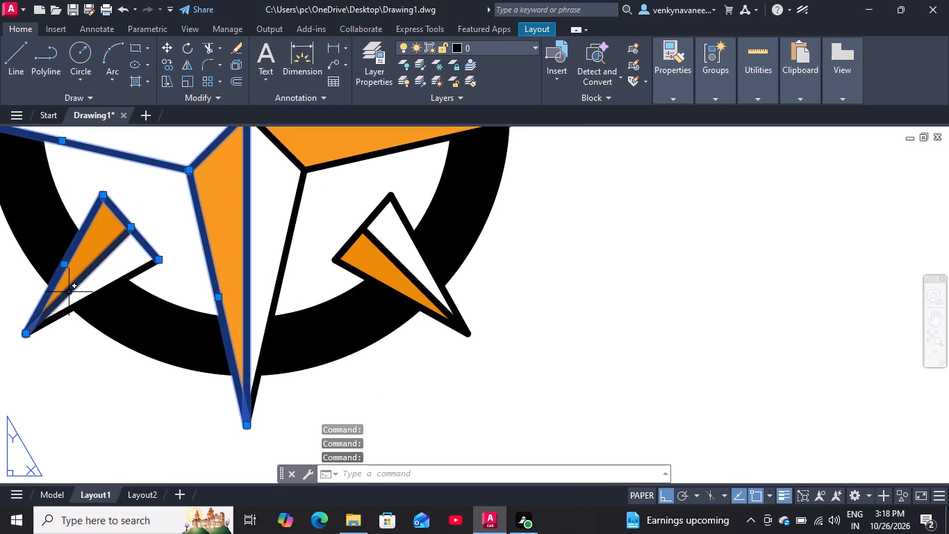
left_click(69, 292)
left_click(85, 301)
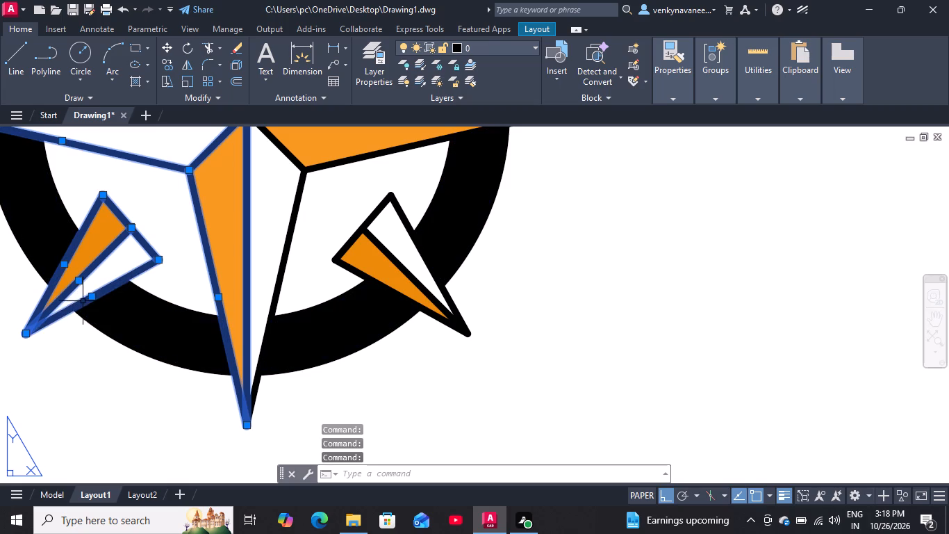
left_click(83, 319)
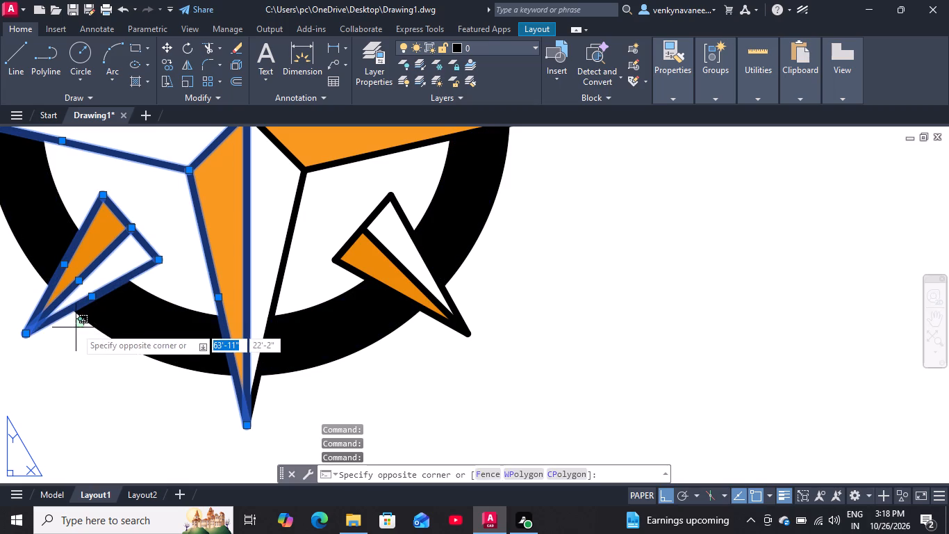
left_click(76, 327)
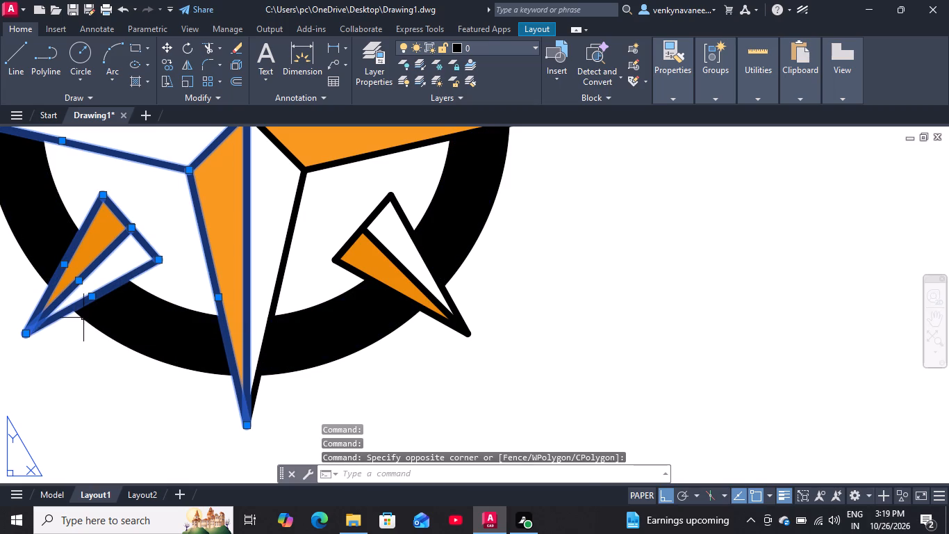
Add both ring arcs west of the south point, the south point's eastern edge and the inner ring arc east of it to the selection.
left_click(86, 319)
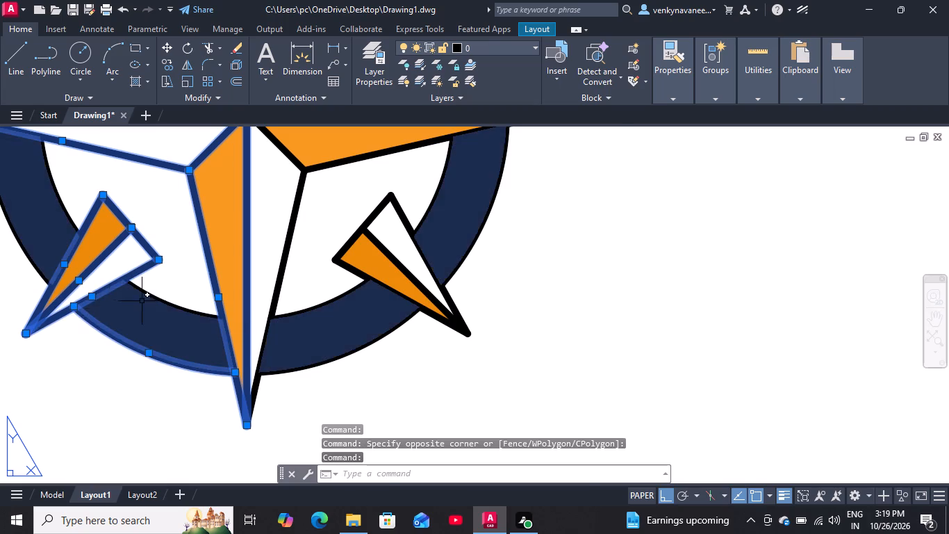
left_click(150, 297)
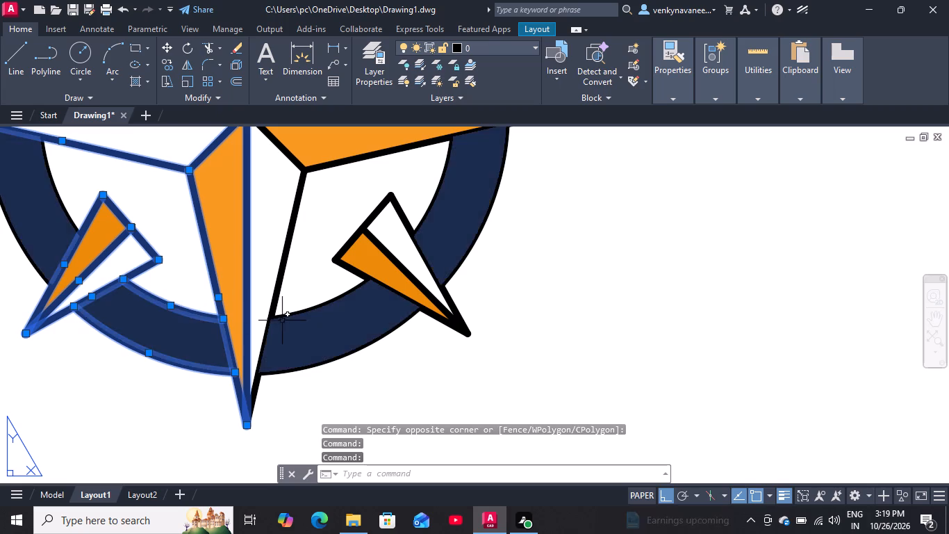
left_click(277, 306)
left_click(270, 305)
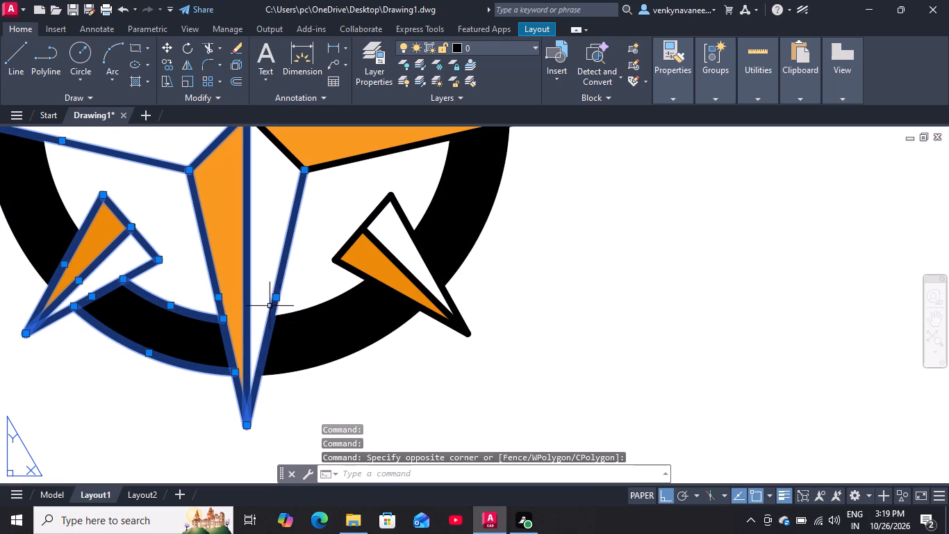
left_click(299, 314)
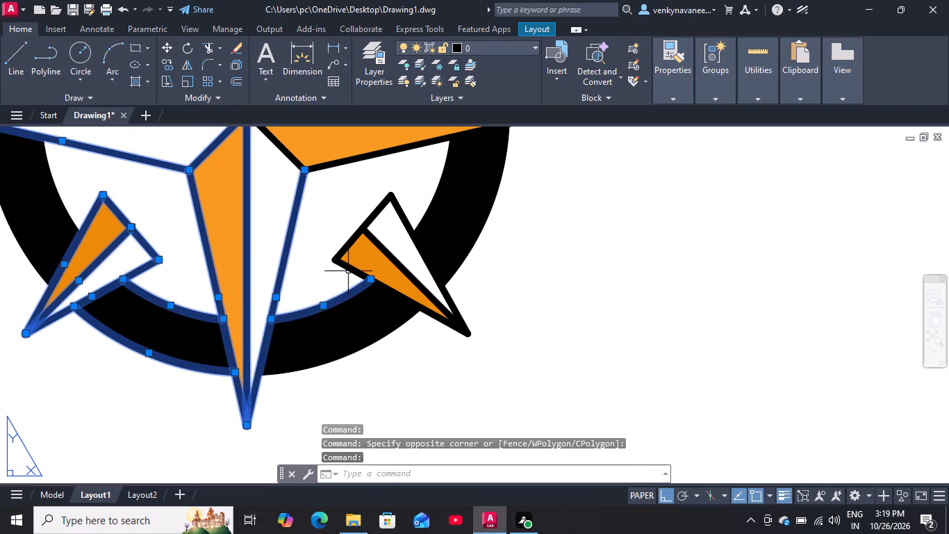
Add the four outline lines of the southeast diagonal point to the selection.
left_click(349, 269)
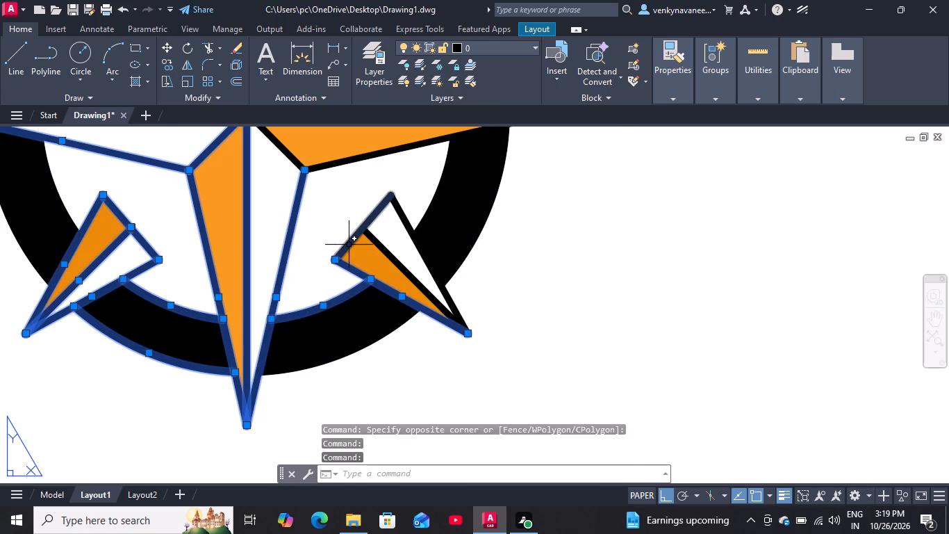
left_click(349, 245)
left_click(370, 236)
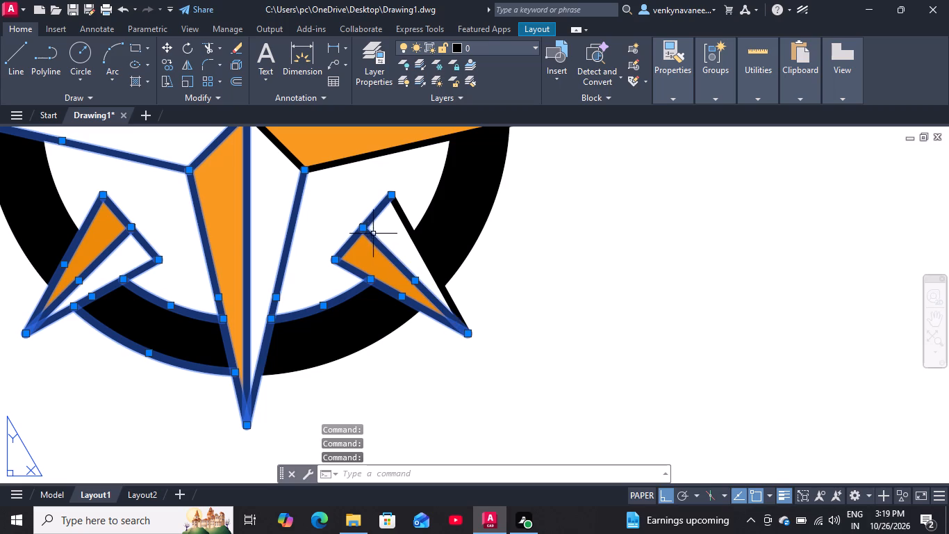
left_click(406, 216)
left_click(394, 222)
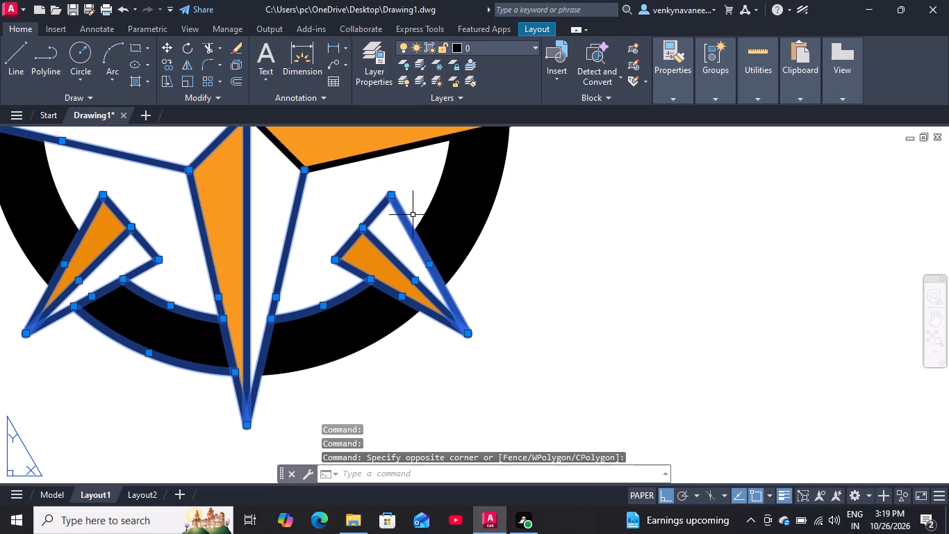
Add the remaining southeast ring arcs, the east point's southern edge and the northwest-southeast inner diagonal to the selection.
left_click(428, 213)
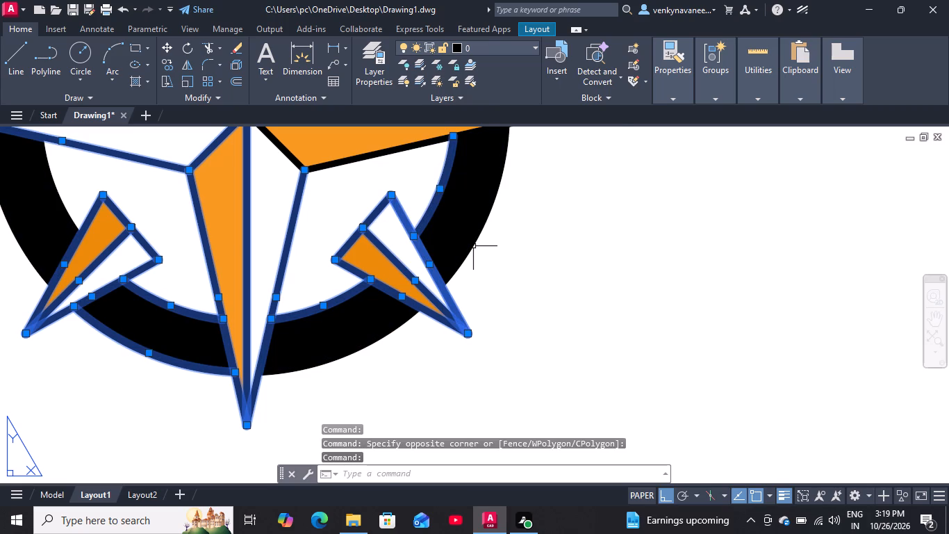
left_click(471, 246)
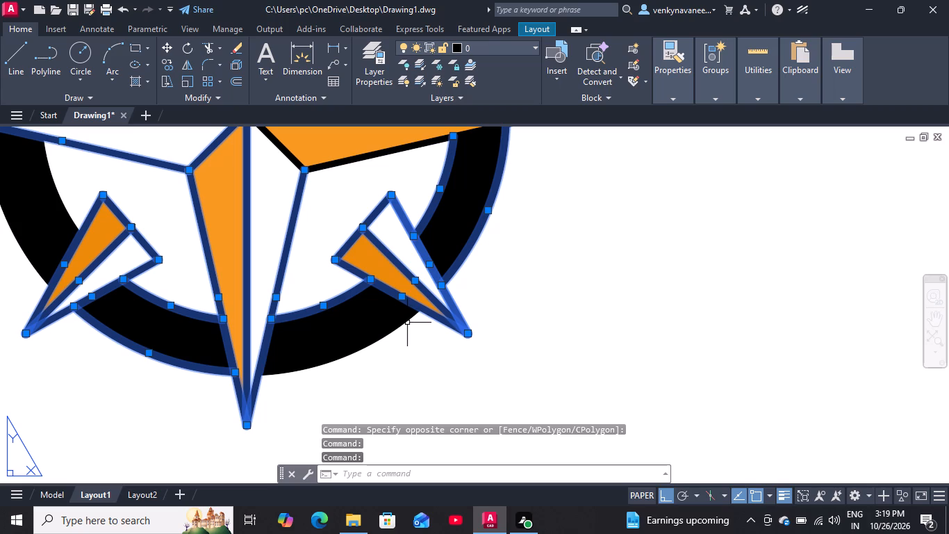
left_click(402, 321)
scroll(347, 293, "down", 1)
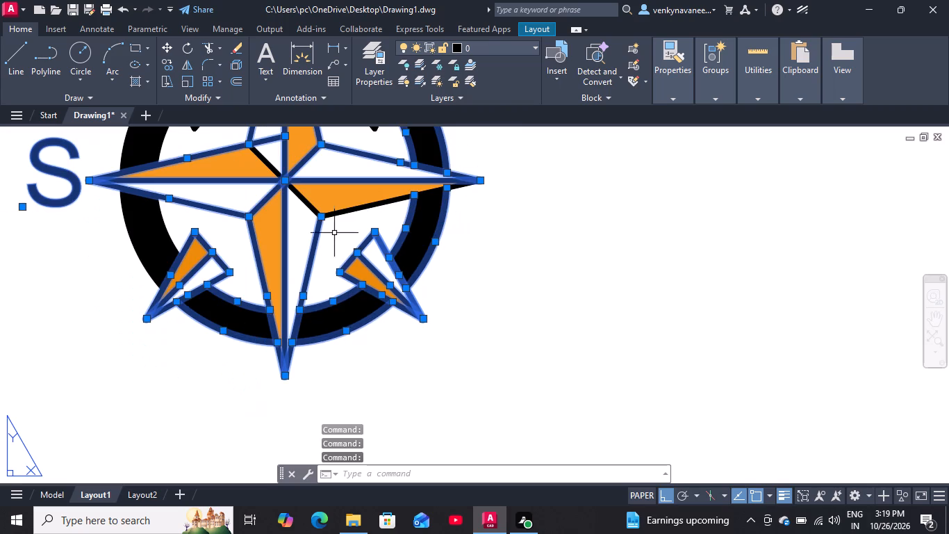
left_click(338, 213)
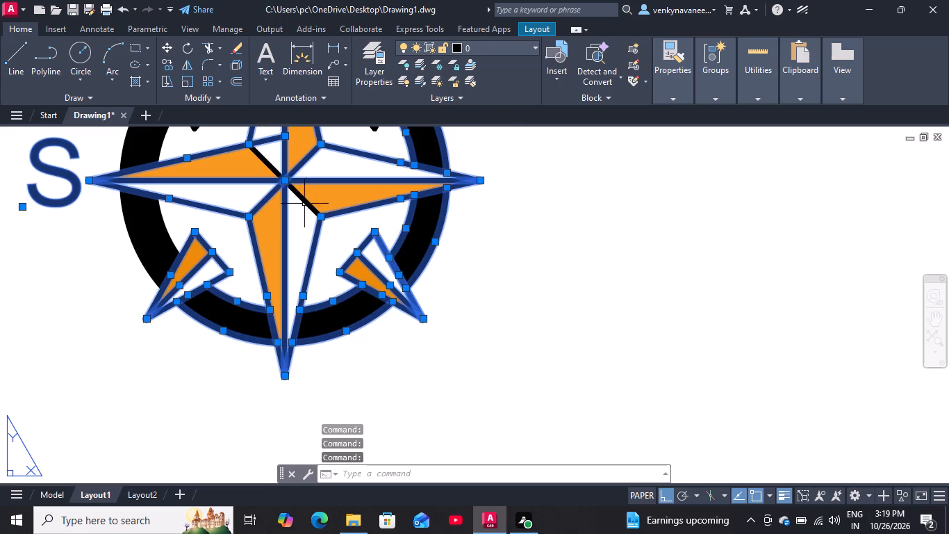
left_click(306, 202)
Add the four outline lines of the northeast diagonal point to the selection.
scroll(290, 234, "down", 2)
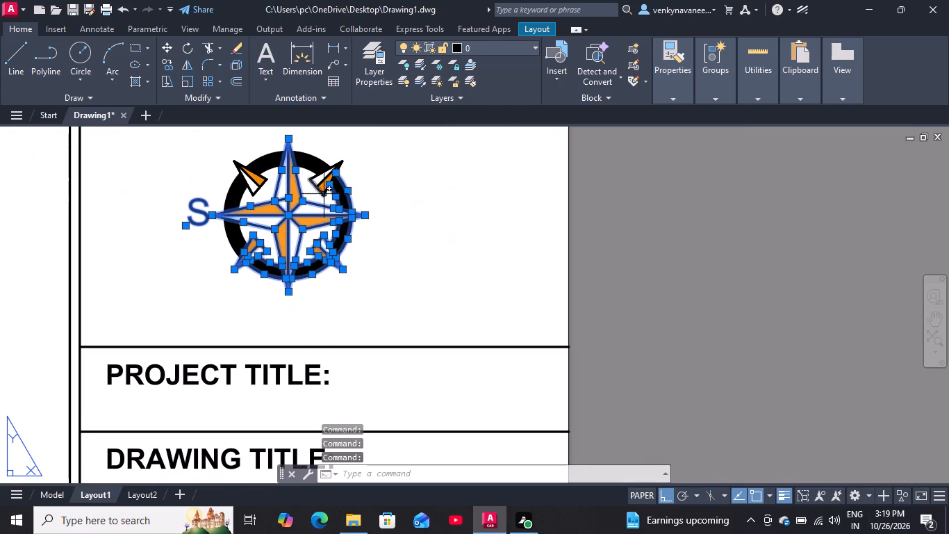
scroll(329, 156, "up", 3)
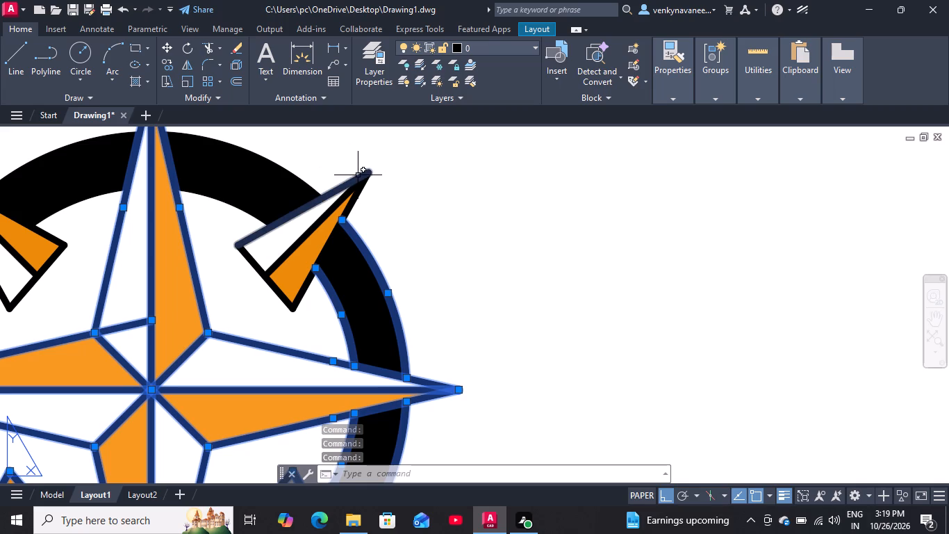
left_click(358, 177)
left_click(348, 191)
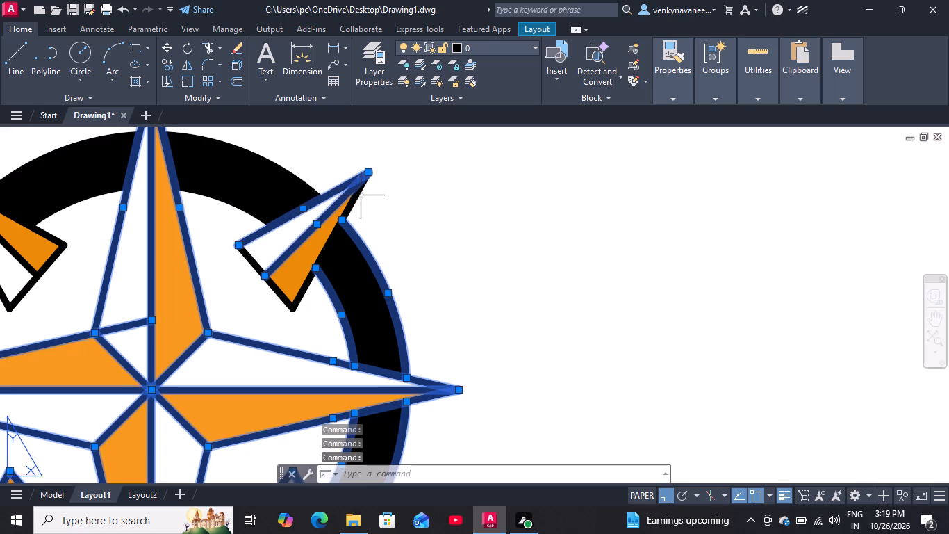
left_click(354, 198)
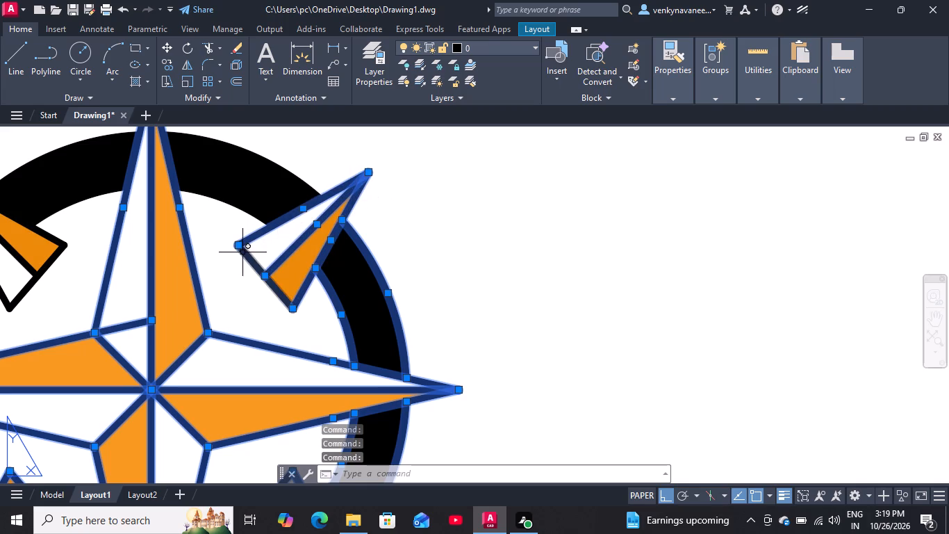
left_click(243, 253)
Add the inner and outer ring arcs on both sides of the north point to the selection.
scroll(196, 208, "down", 2)
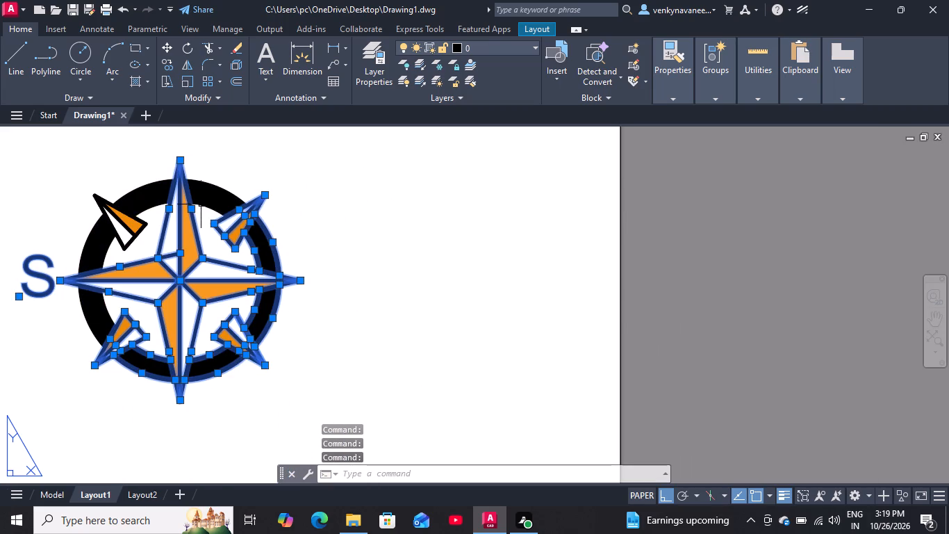
left_click(202, 203)
left_click(209, 183)
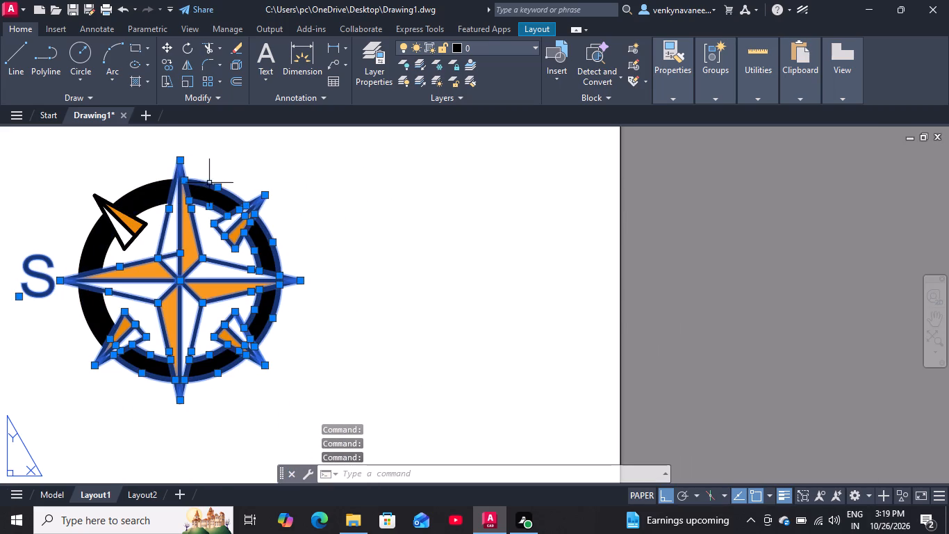
left_click(157, 181)
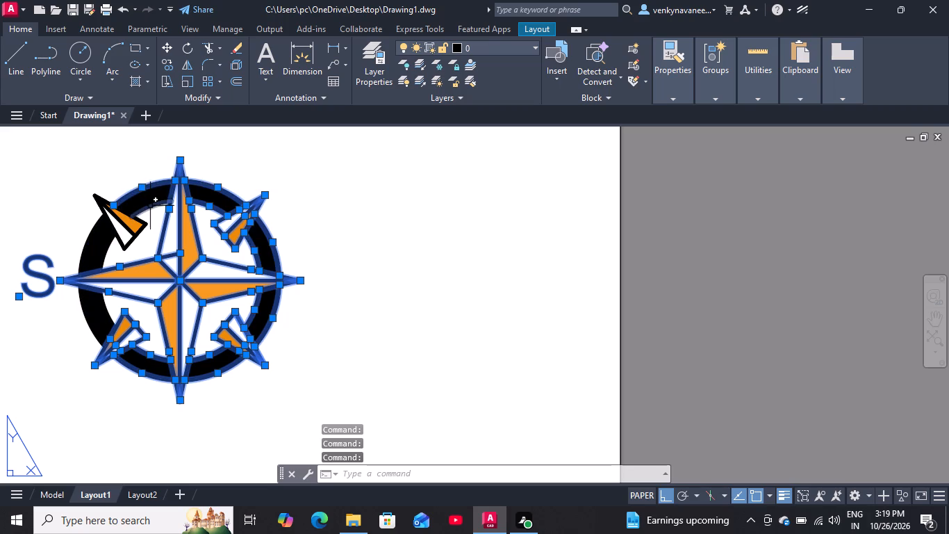
left_click(150, 207)
Add the four outline lines of the northwest diagonal point to the selection.
left_click(144, 220)
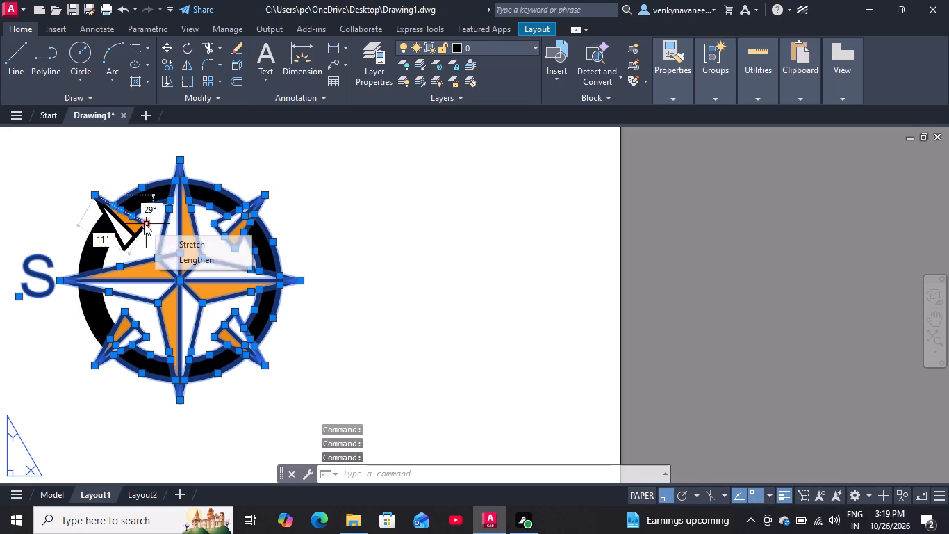
left_click(137, 232)
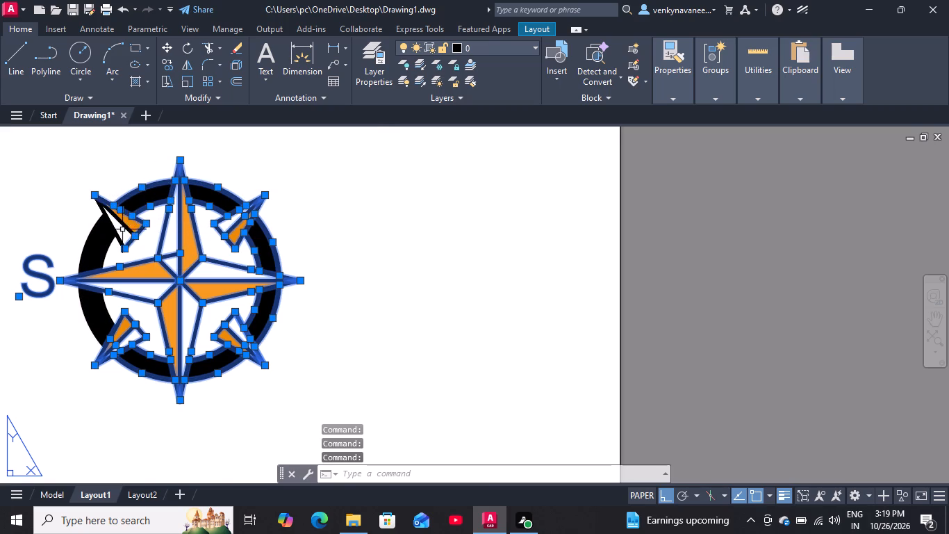
scroll(122, 229, "up", 3)
left_click(130, 219)
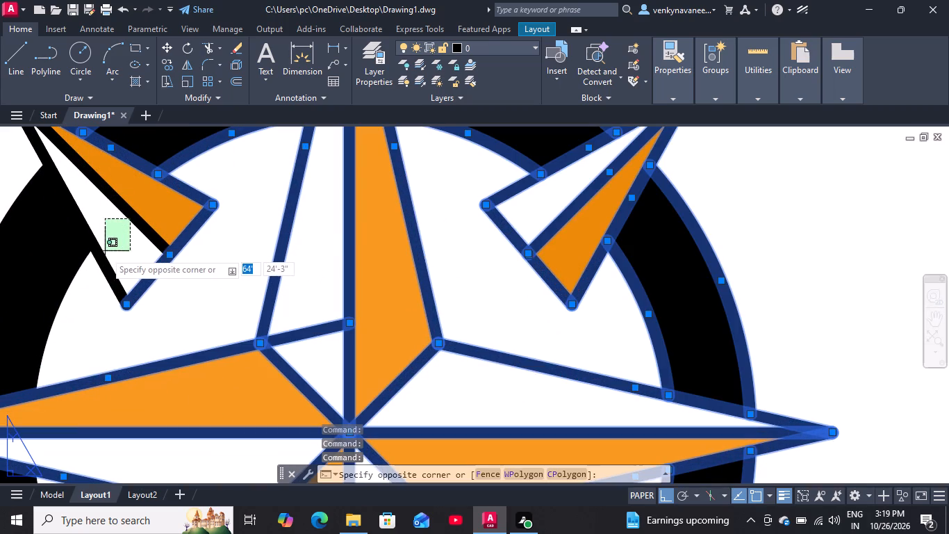
left_click(101, 259)
left_click(125, 211)
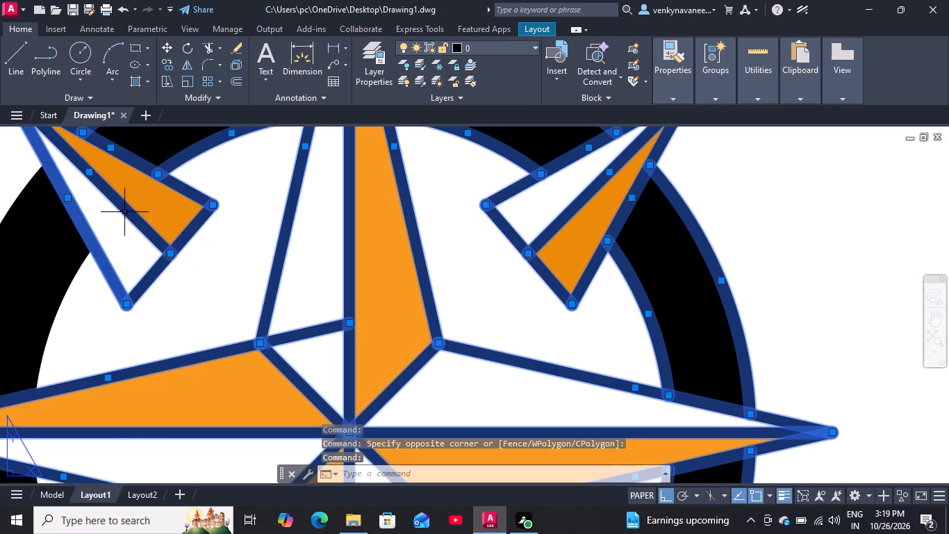
Add the inner and outer ring arcs on both sides of the west point and erase all selected outlines.
scroll(116, 235, "down", 2)
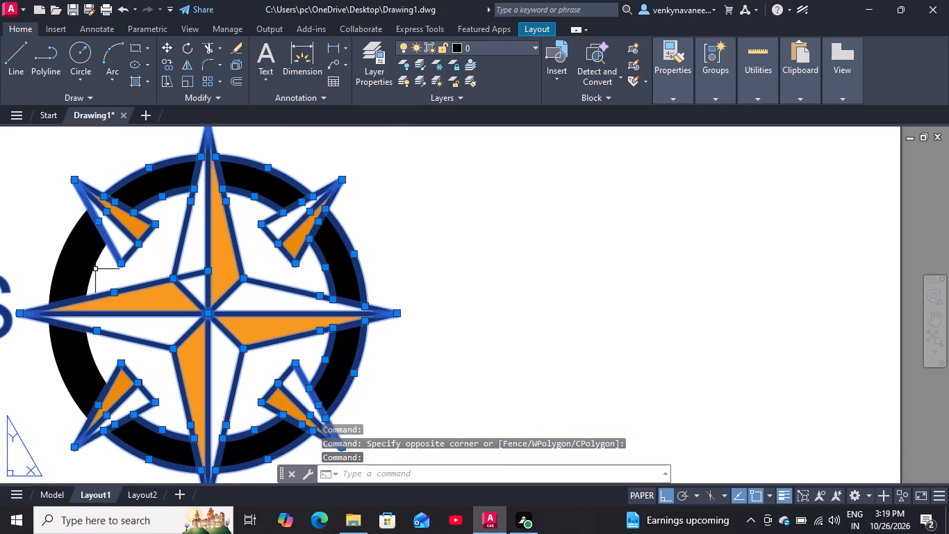
left_click(92, 265)
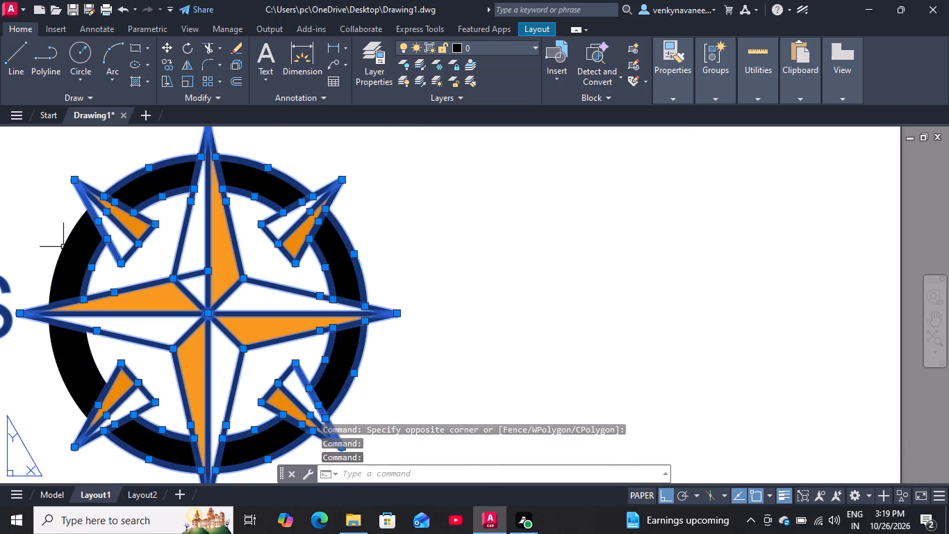
left_click(63, 247)
scroll(55, 218, "down", 1)
scroll(46, 325, "up", 1)
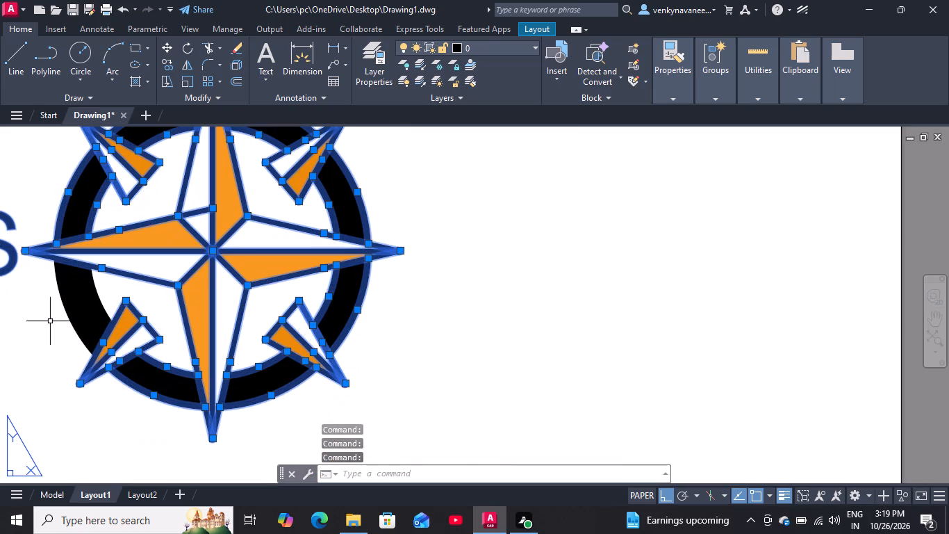
left_click(64, 302)
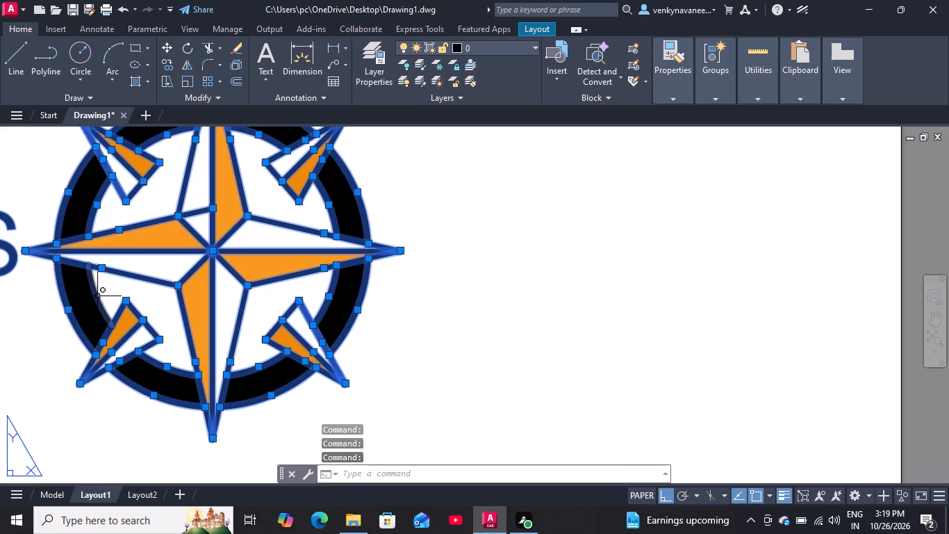
left_click(97, 296)
scroll(169, 294, "down", 1)
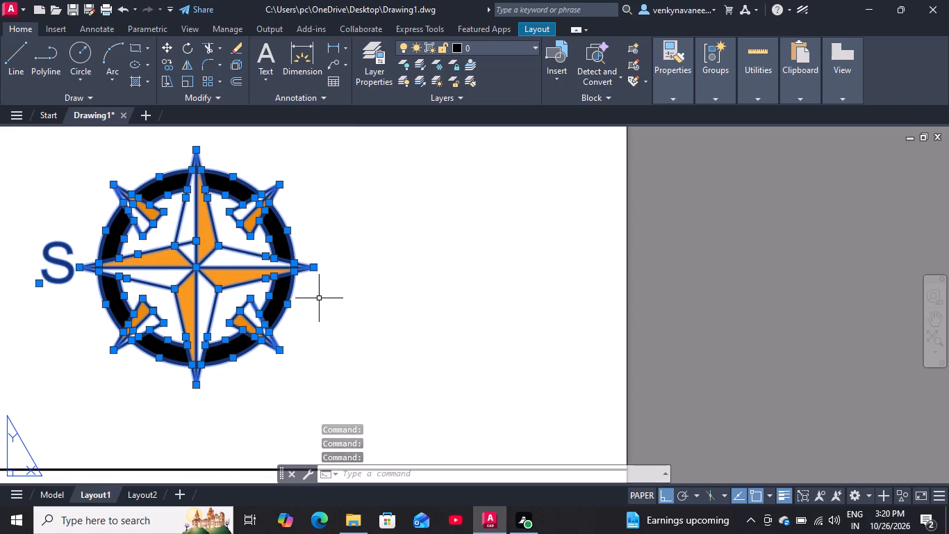
key("Delete")
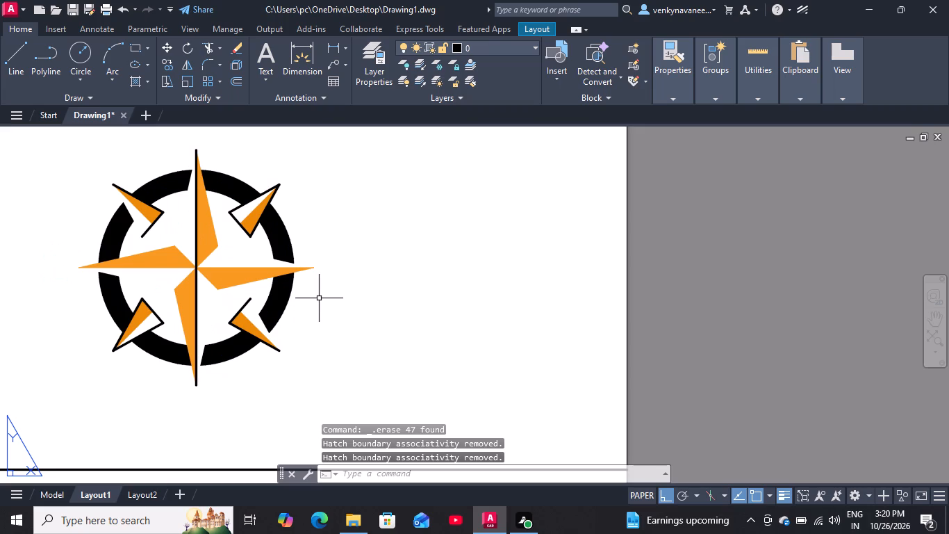
Erase the leftover vertical centre line and the remaining outline lines of the southeast and southwest diagonal points.
scroll(180, 276, "up", 1)
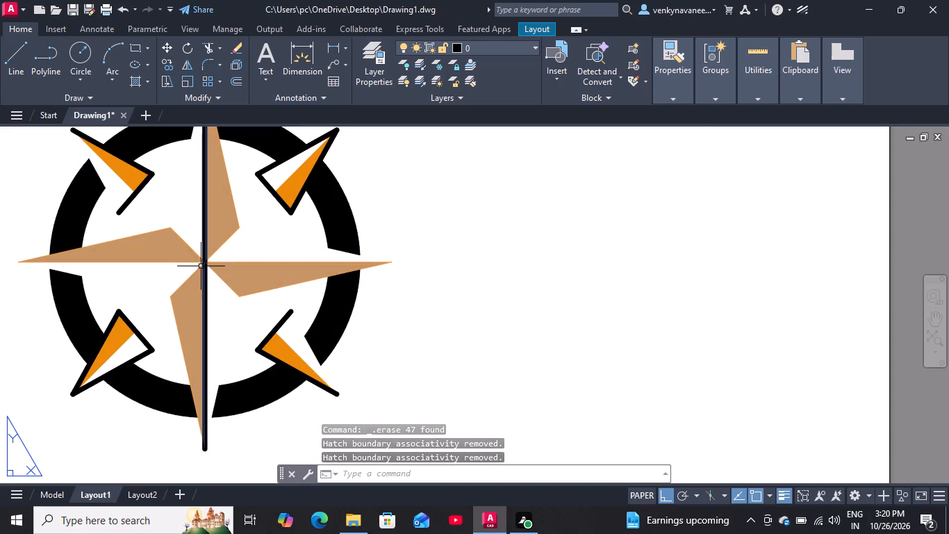
left_click(206, 260)
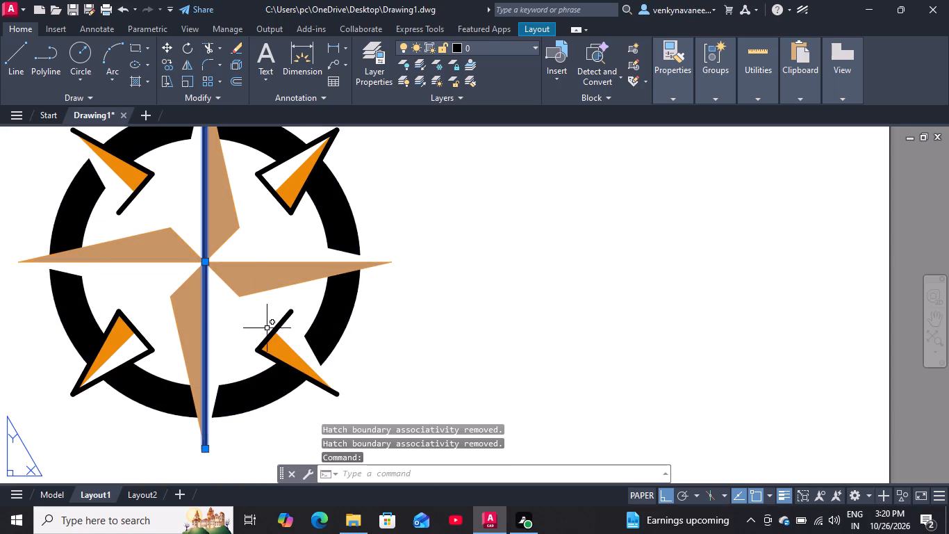
left_click(270, 335)
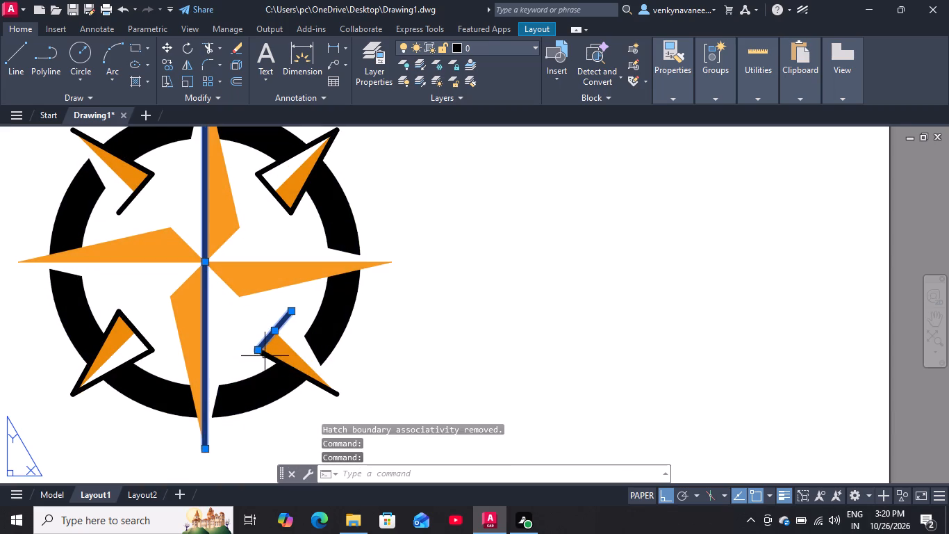
left_click(265, 355)
left_click(149, 344)
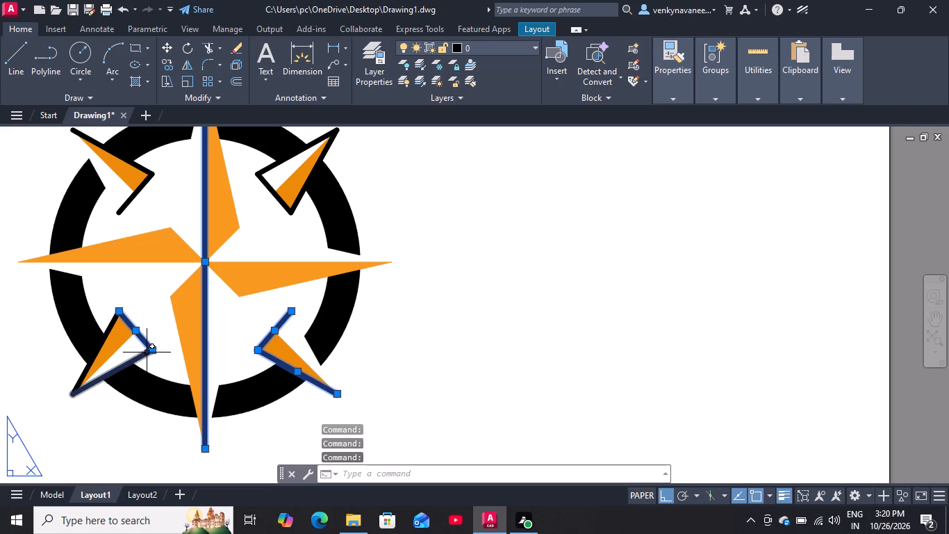
left_click(146, 354)
left_click(104, 334)
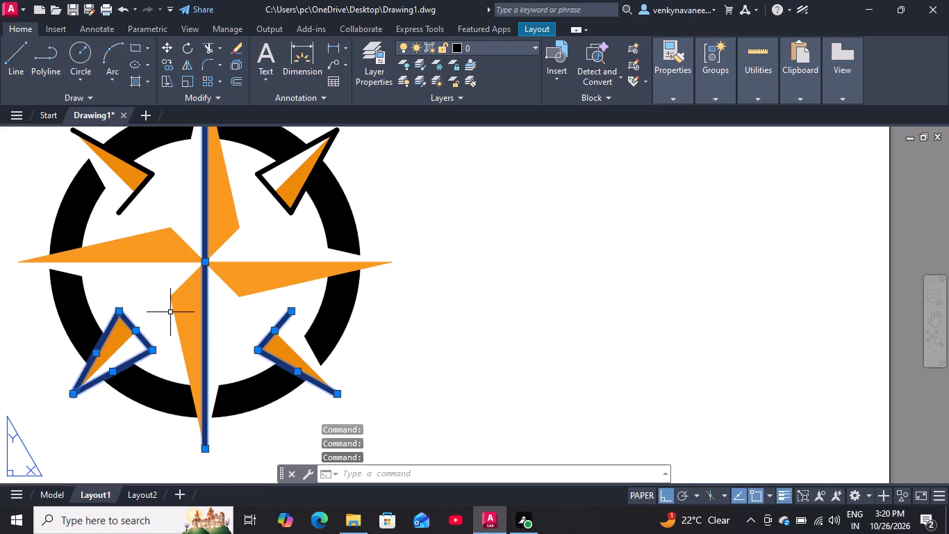
key("Delete")
Erase the remaining outline lines of the northwest and northeast diagonal points.
left_click(138, 191)
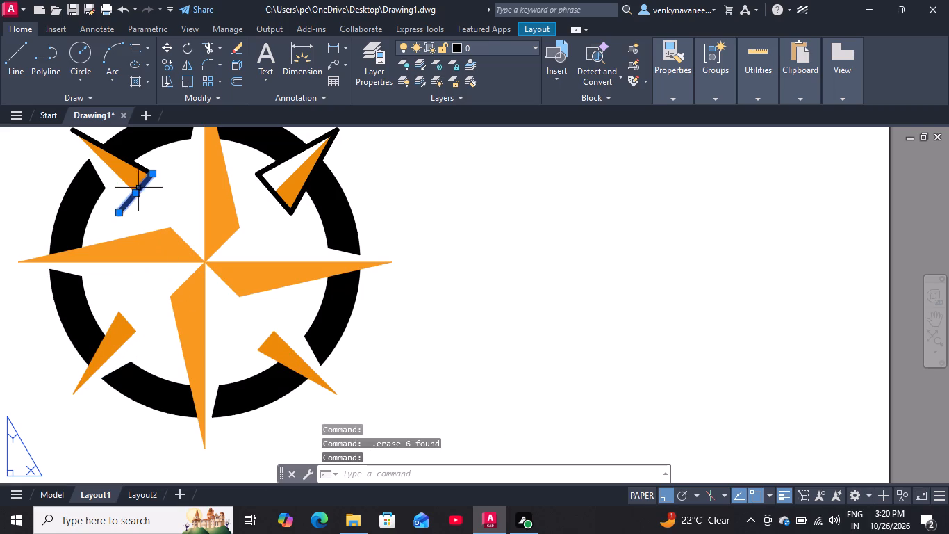
left_click(141, 169)
key("Delete")
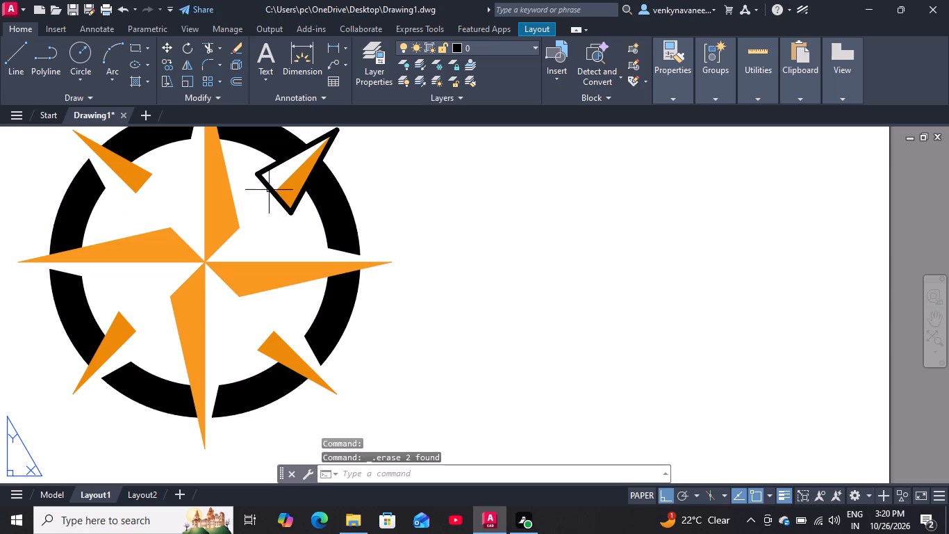
left_click(269, 190)
left_click(265, 172)
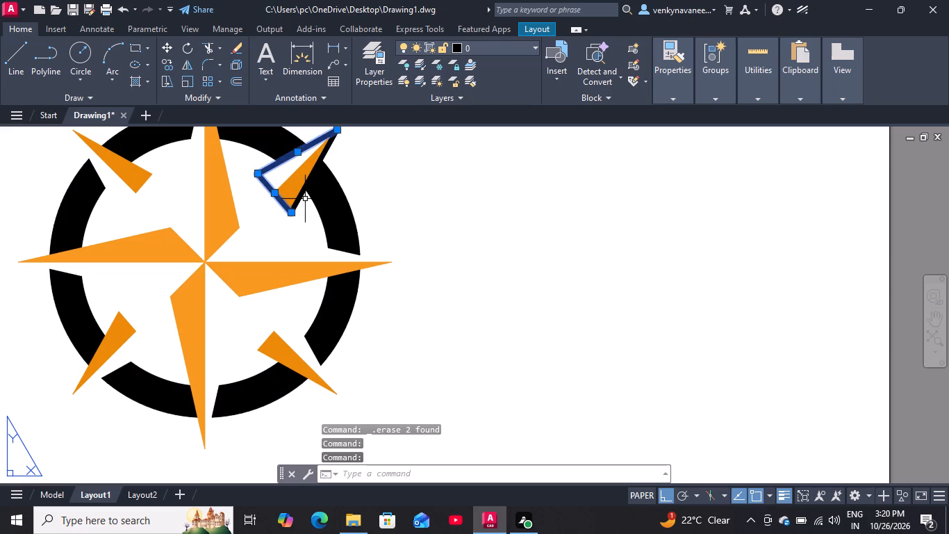
left_click(300, 201)
key("Delete")
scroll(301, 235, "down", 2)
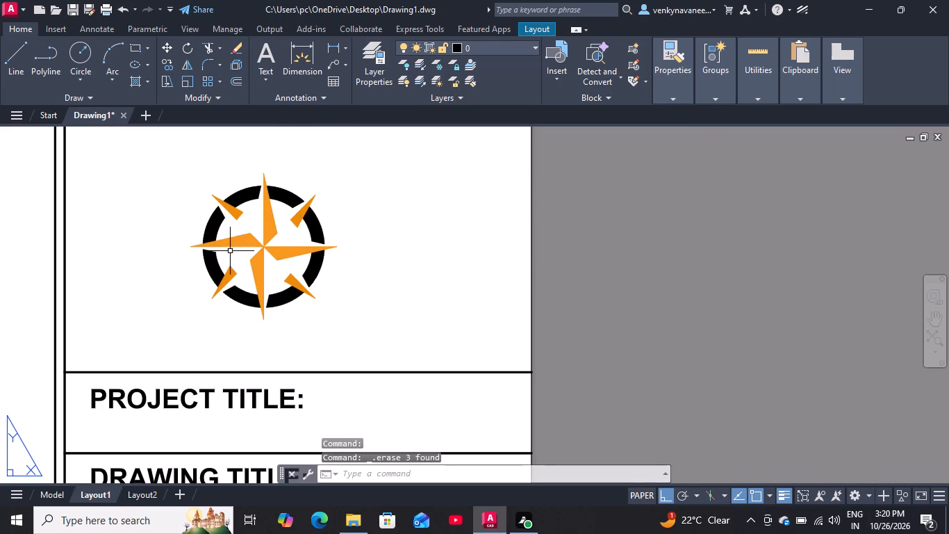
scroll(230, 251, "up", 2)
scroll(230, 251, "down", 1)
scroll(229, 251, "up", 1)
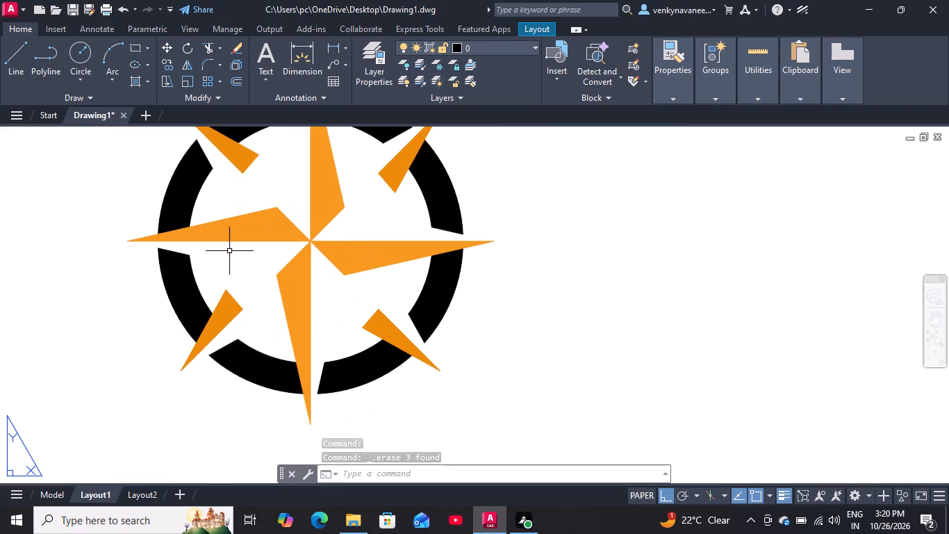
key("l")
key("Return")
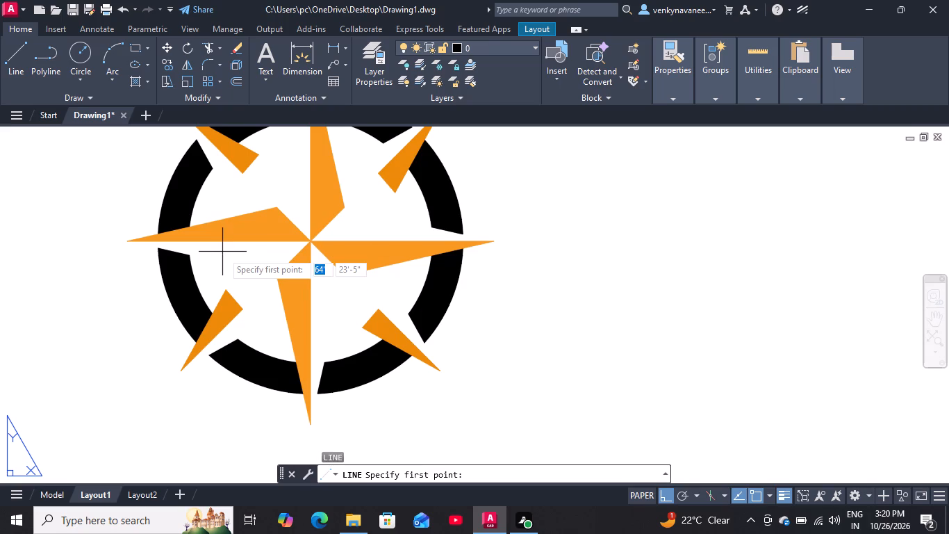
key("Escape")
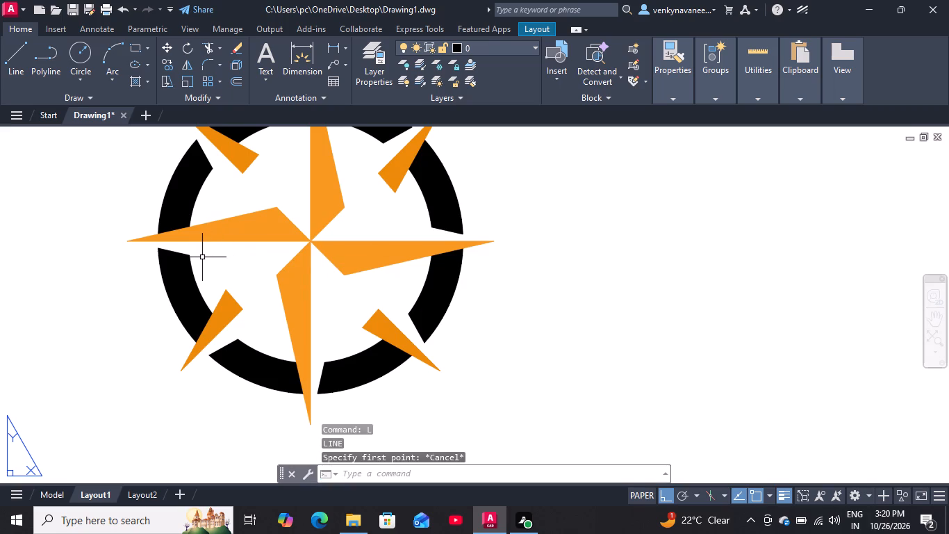
Place the single-line text S beside the tip of the compass's west point, with 0'-8" height and 0 rotation.
type("DT")
key("Return")
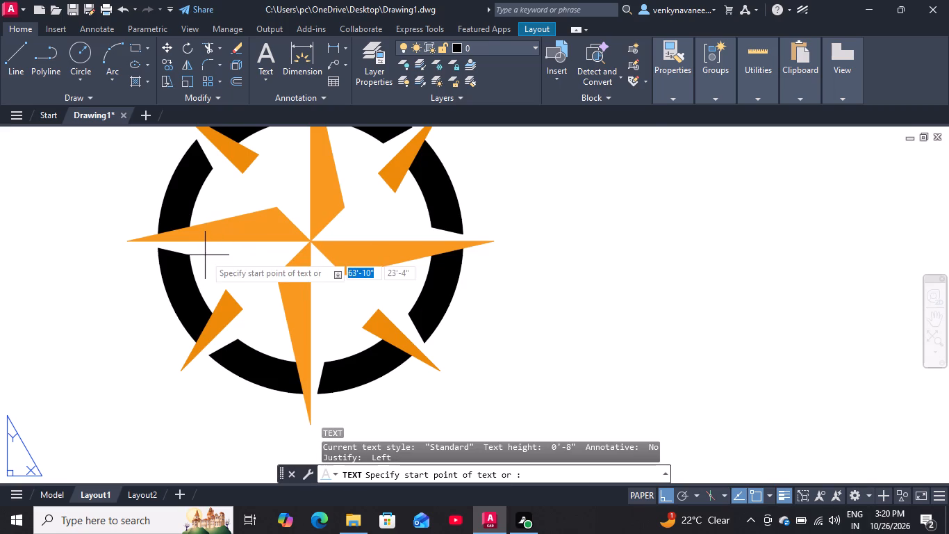
left_click(94, 238)
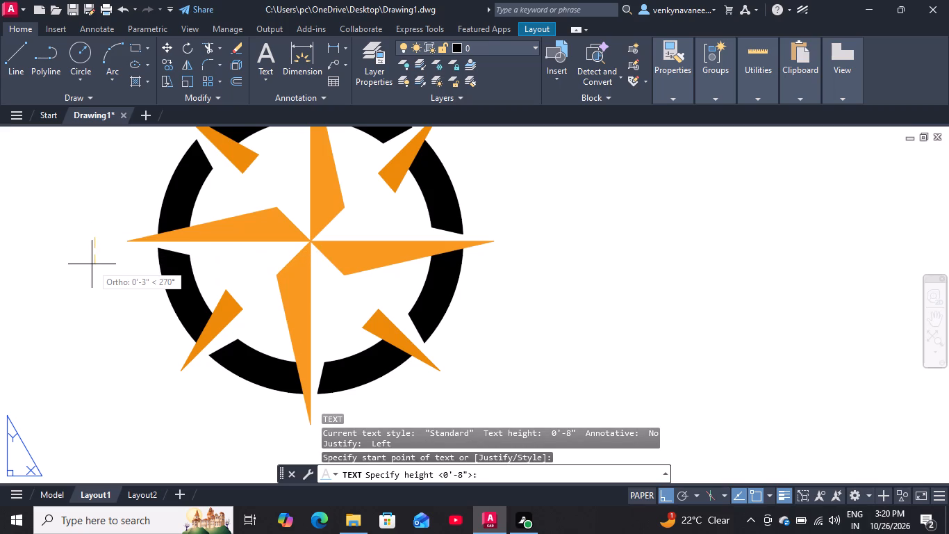
key("Return")
key("Return")
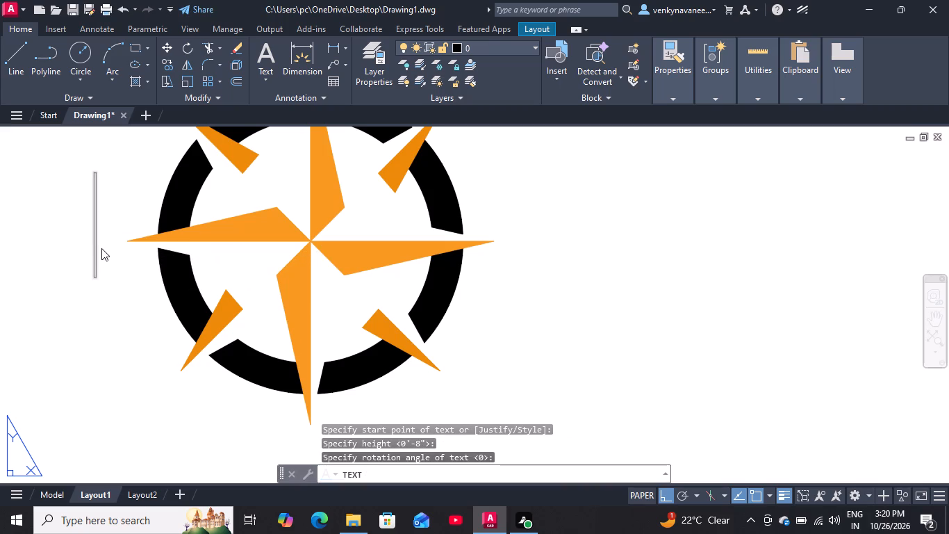
key("s")
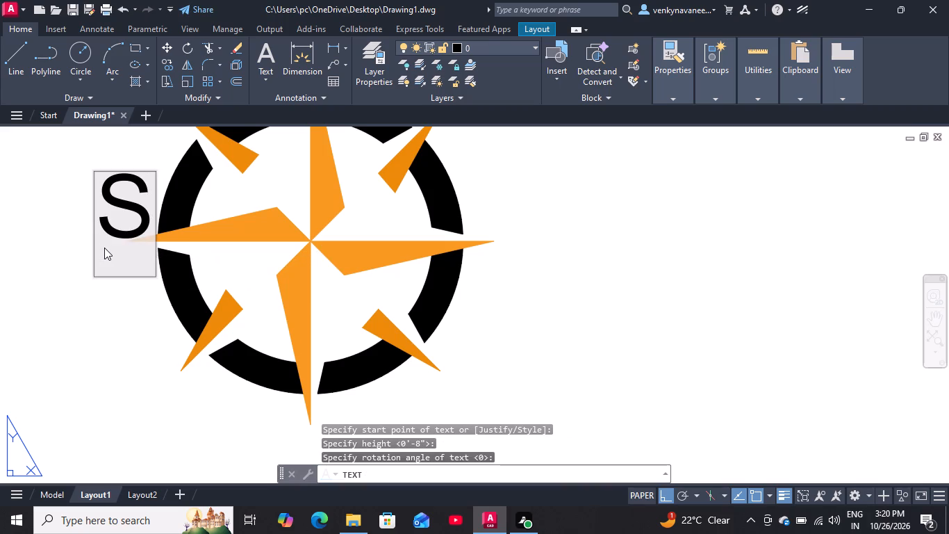
key("Return")
left_click(63, 263)
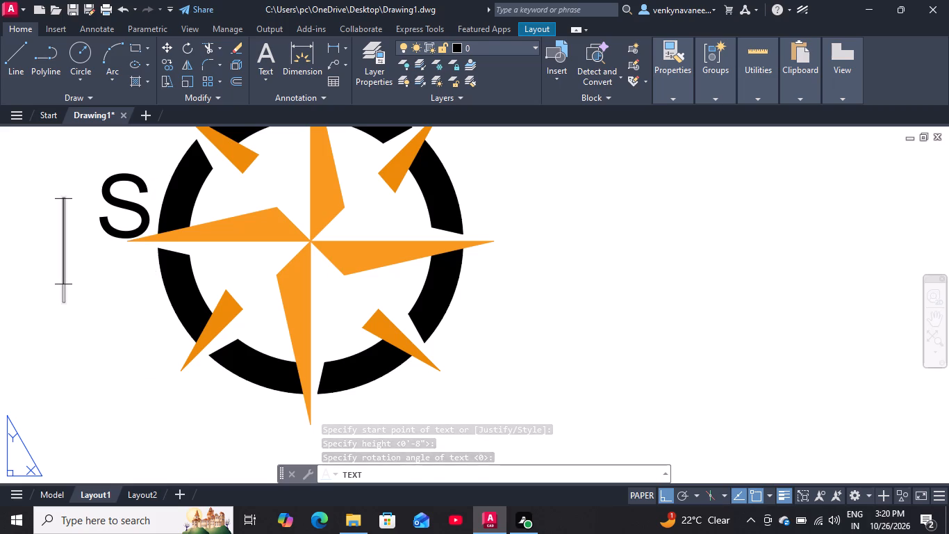
key("Escape")
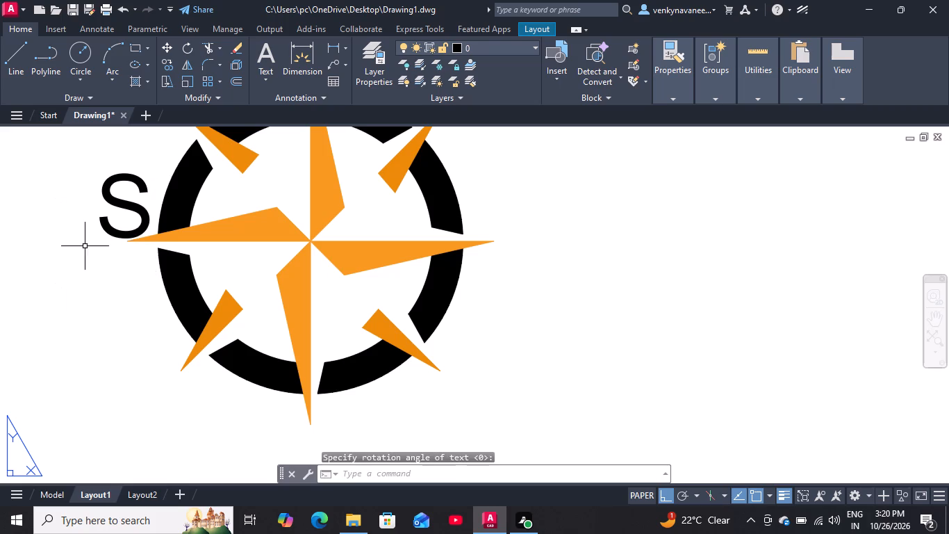
Move the letter S down and outward so it sits clear of the west point's tip and level with it.
left_click(110, 234)
left_click(95, 241)
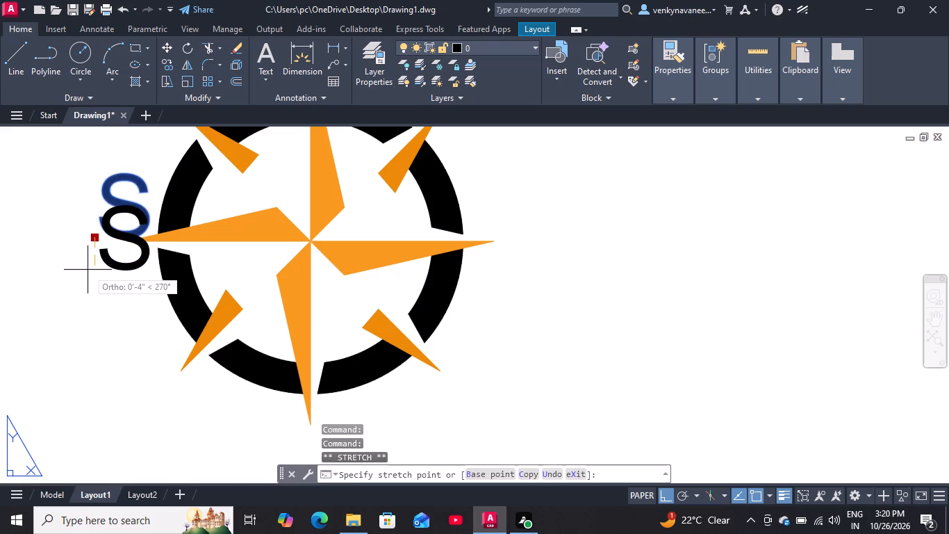
left_click(86, 273)
left_click(93, 276)
left_click(75, 278)
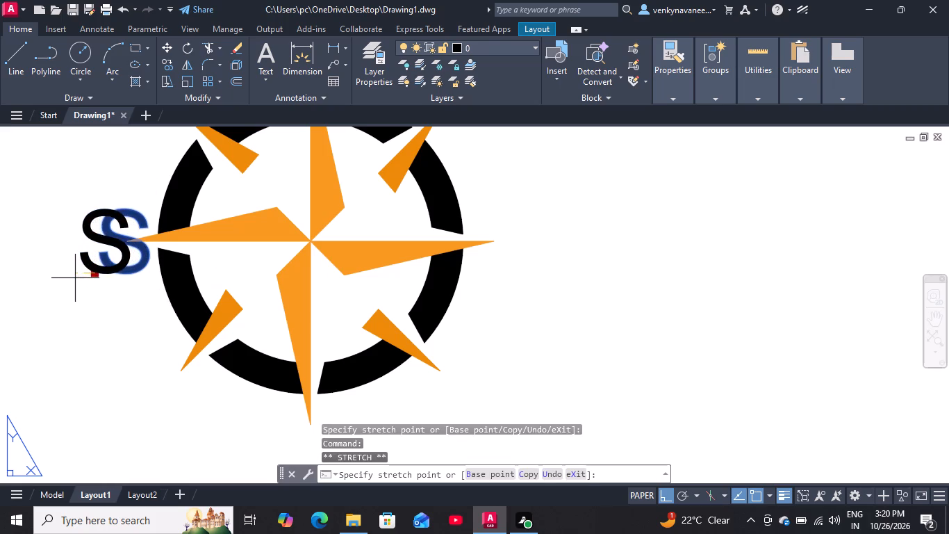
Create a polar array of the letter S about the compass centre with 4 items over 360 degrees.
scroll(135, 279, "down", 1)
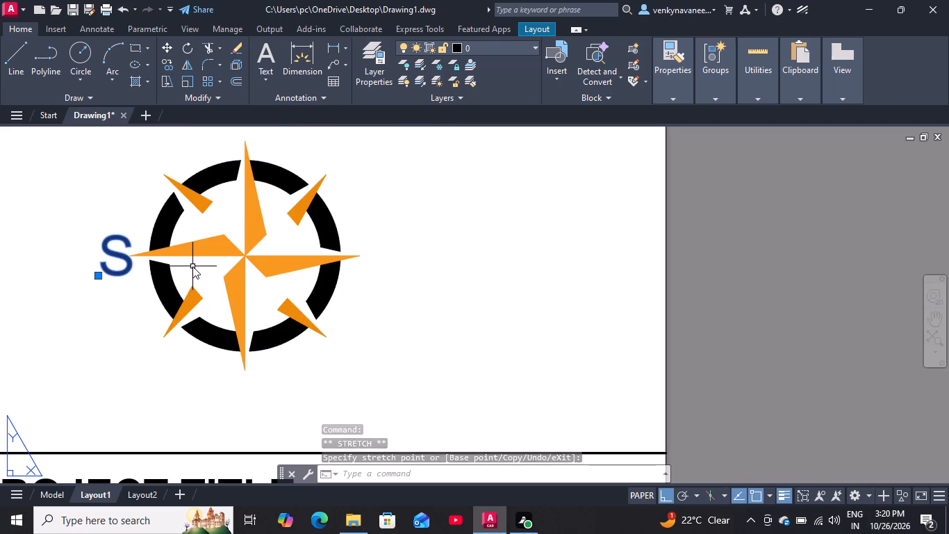
key("a")
key("r")
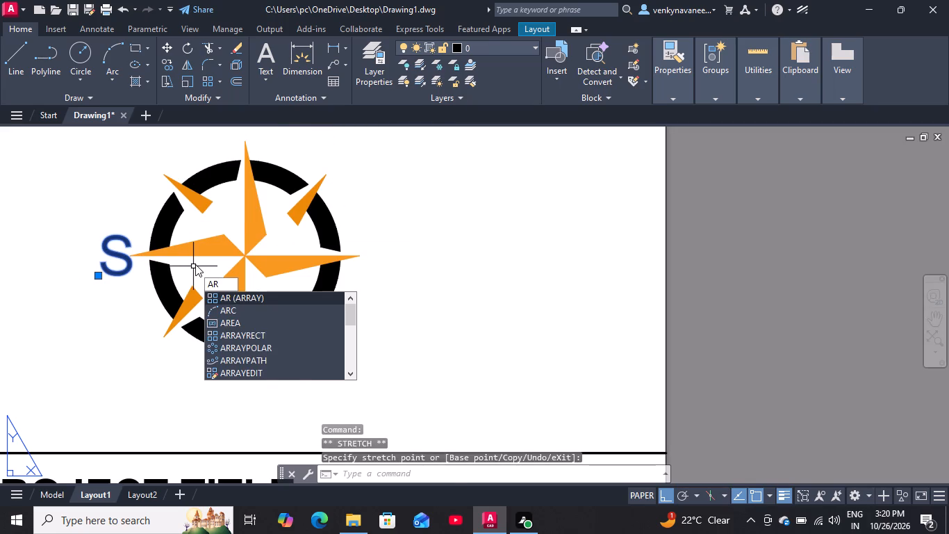
key("Return")
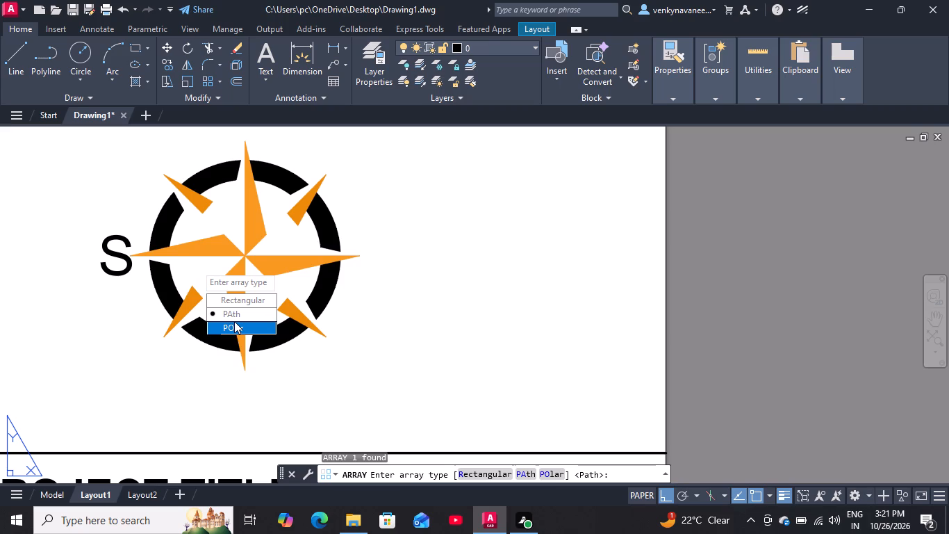
left_click_drag(234, 321, 195, 264)
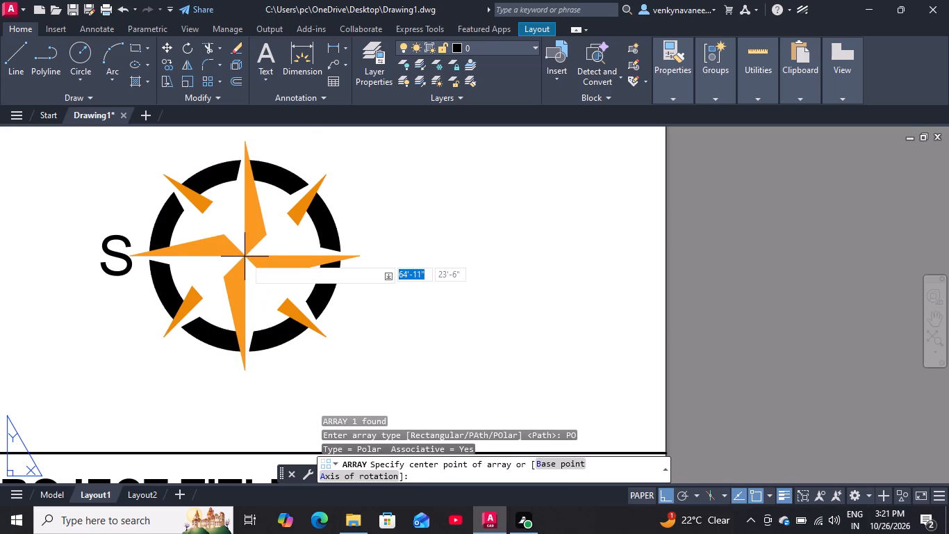
left_click(245, 257)
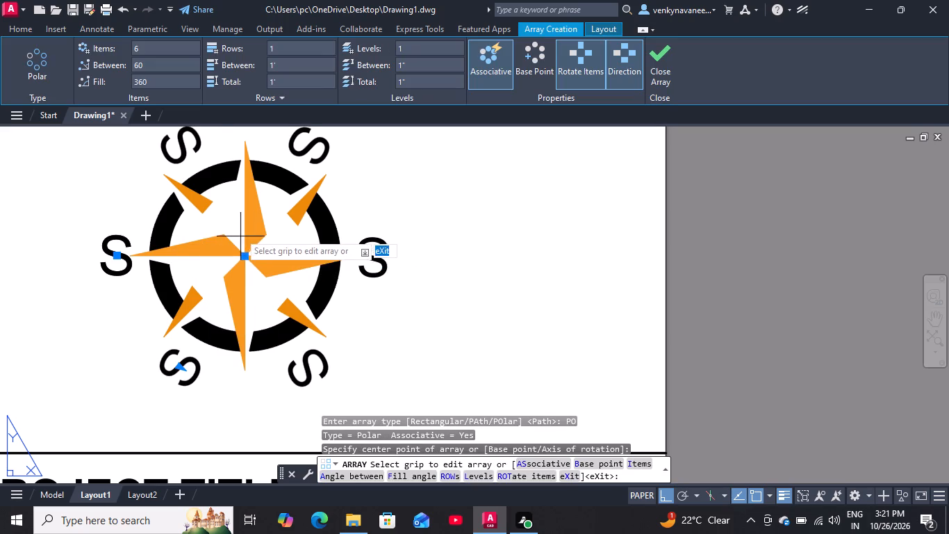
double_click(160, 52)
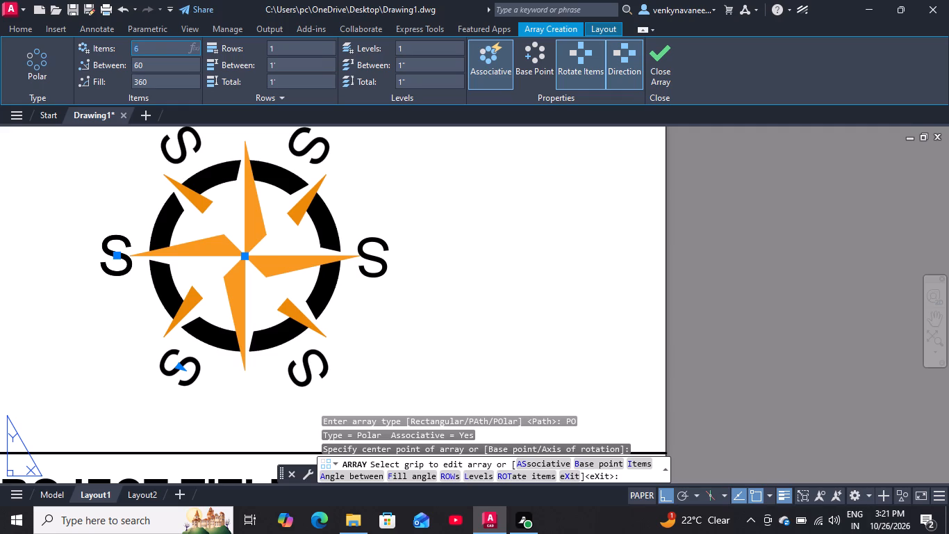
key("4")
left_click(101, 165)
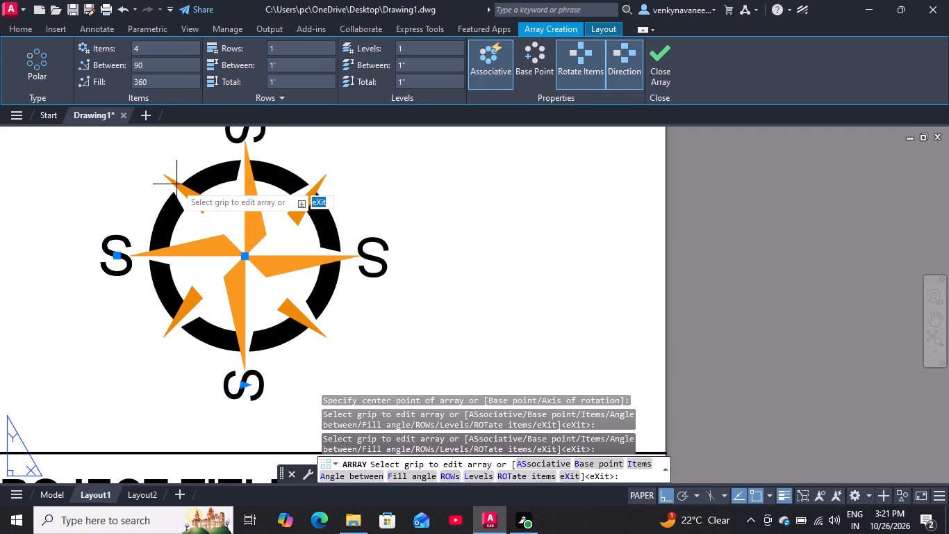
key("space")
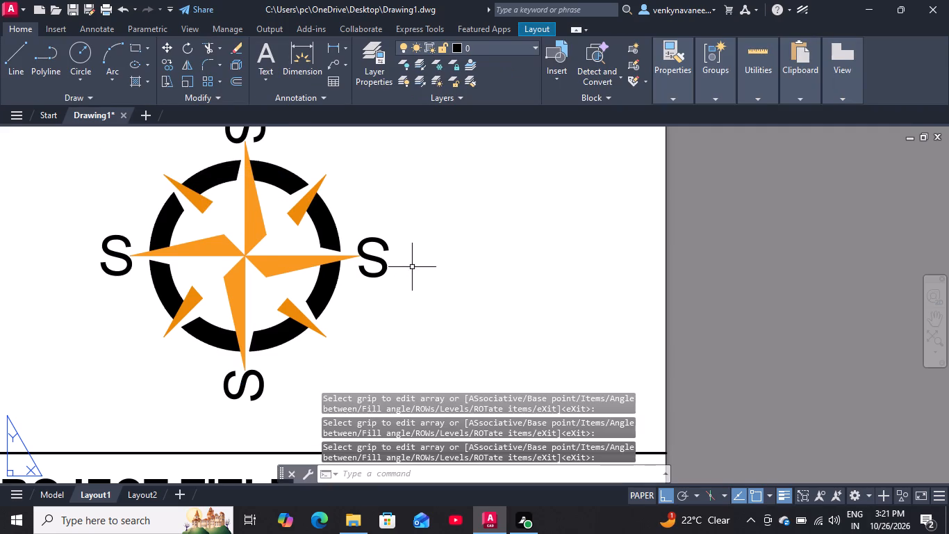
Explode the polar array of letters into separate text objects.
left_click(383, 266)
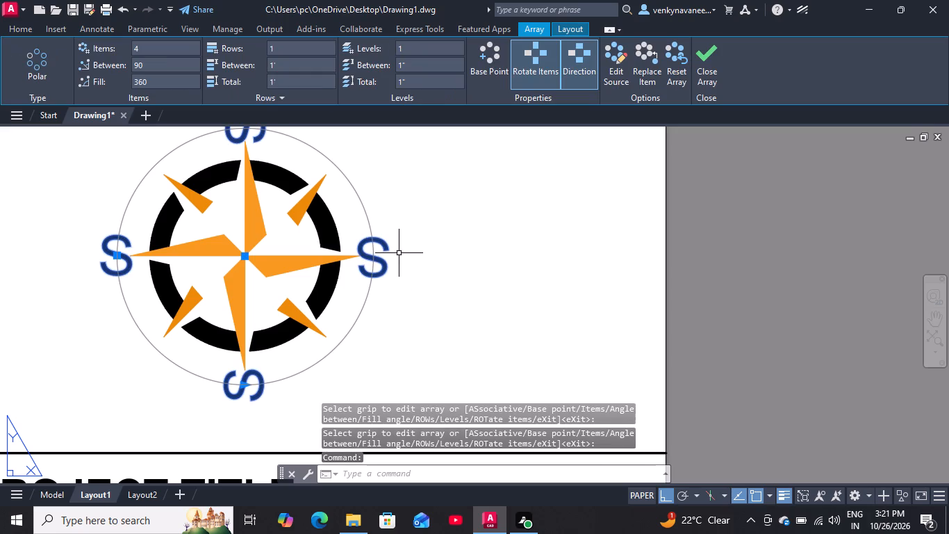
key("x")
key("Return")
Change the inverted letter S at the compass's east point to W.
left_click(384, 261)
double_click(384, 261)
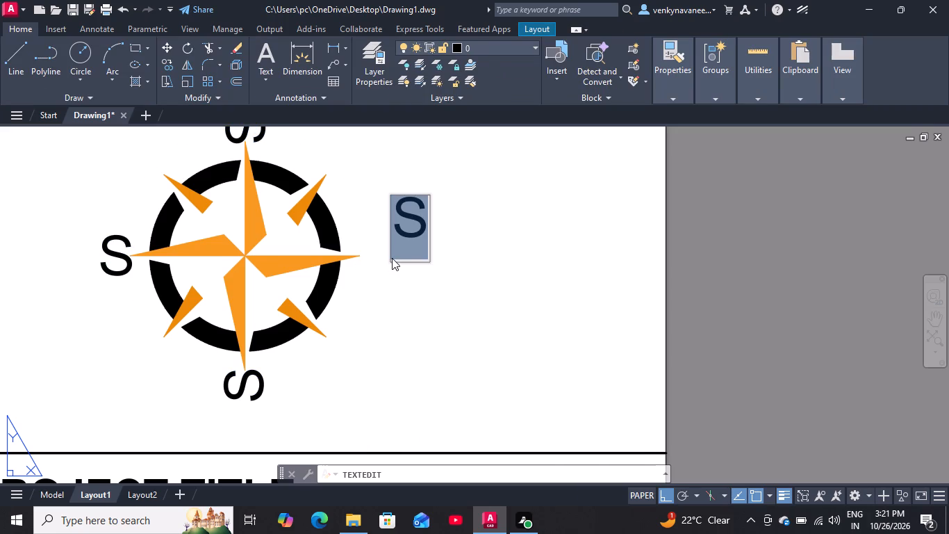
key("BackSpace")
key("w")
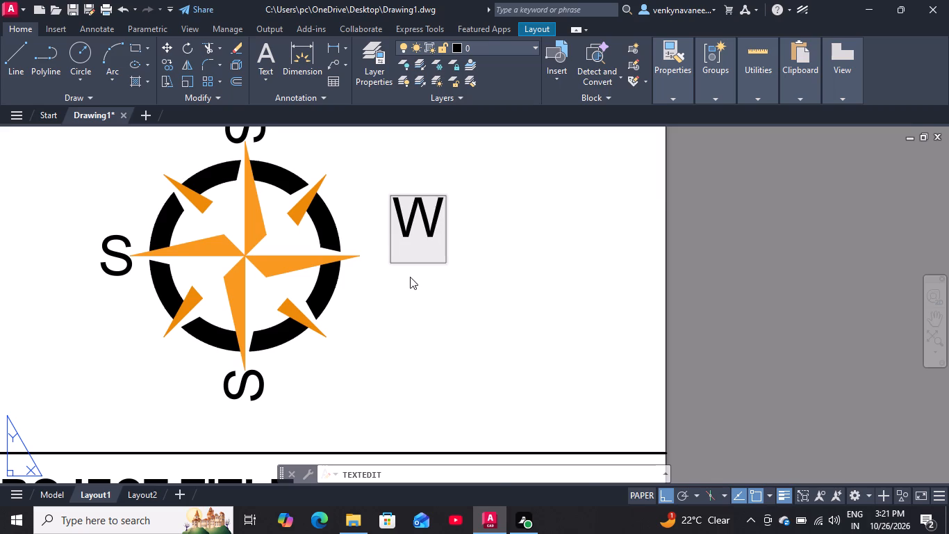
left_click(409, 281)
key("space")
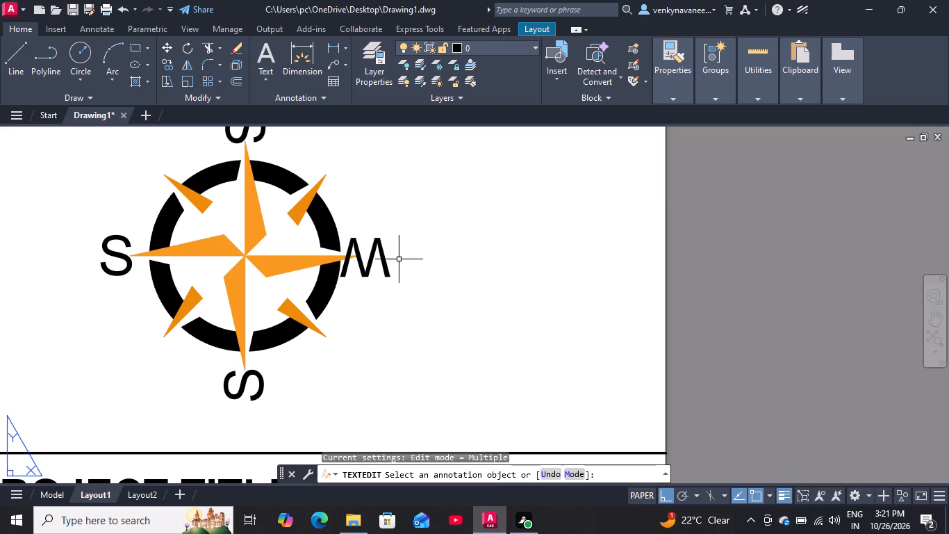
Rotate the letter W at the east point by 180 degrees so it reads upright.
left_click(388, 263)
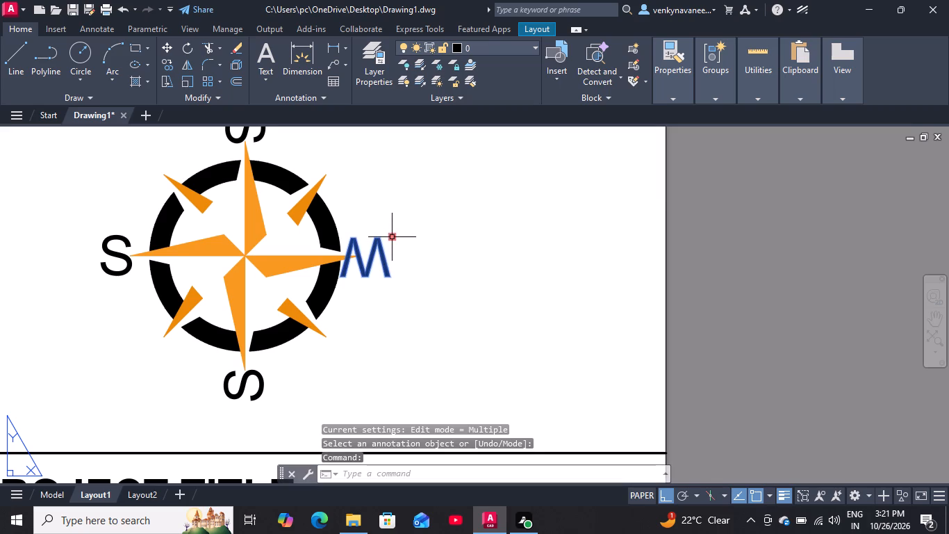
type("RO")
key("Return")
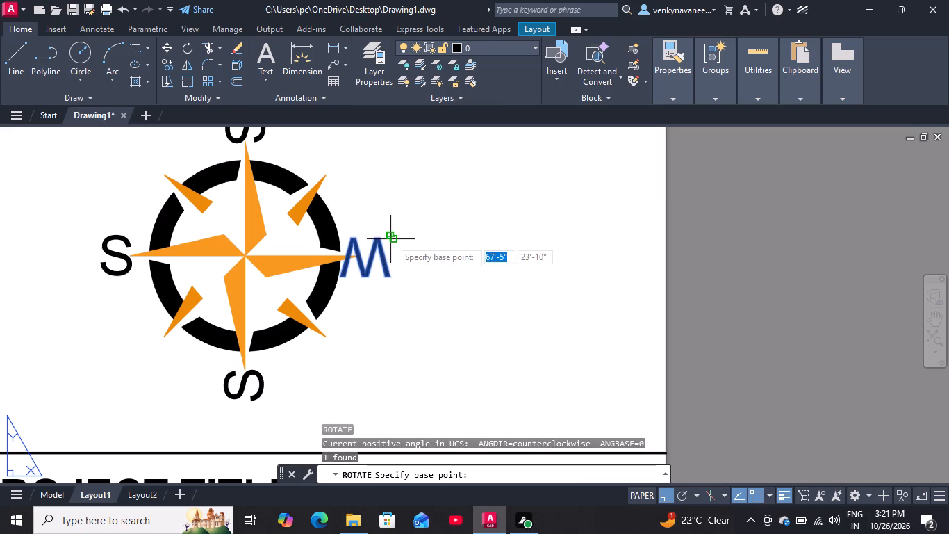
left_click(390, 239)
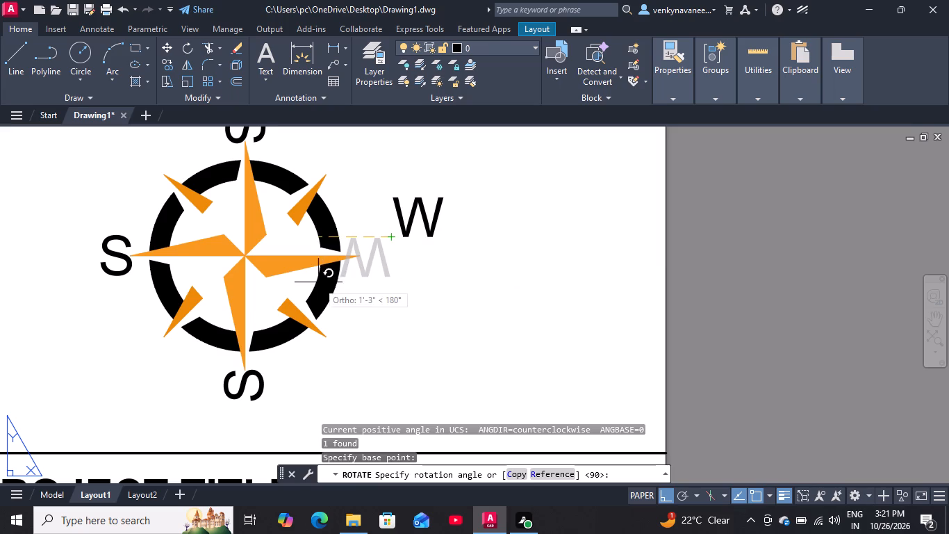
left_click(308, 275)
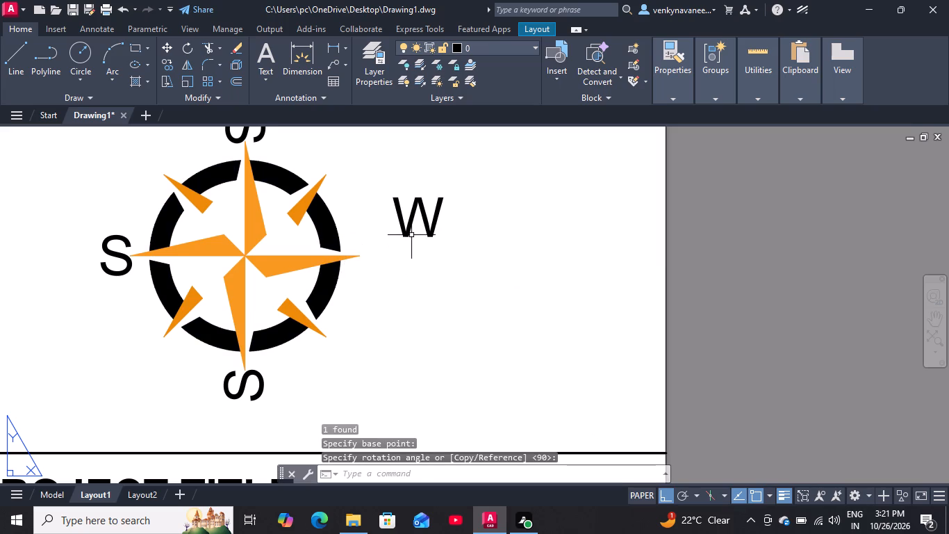
Move the letter W down about 0'-7" and inward about 0'-6", beside the east point's tip.
left_click(411, 235)
left_click(393, 239)
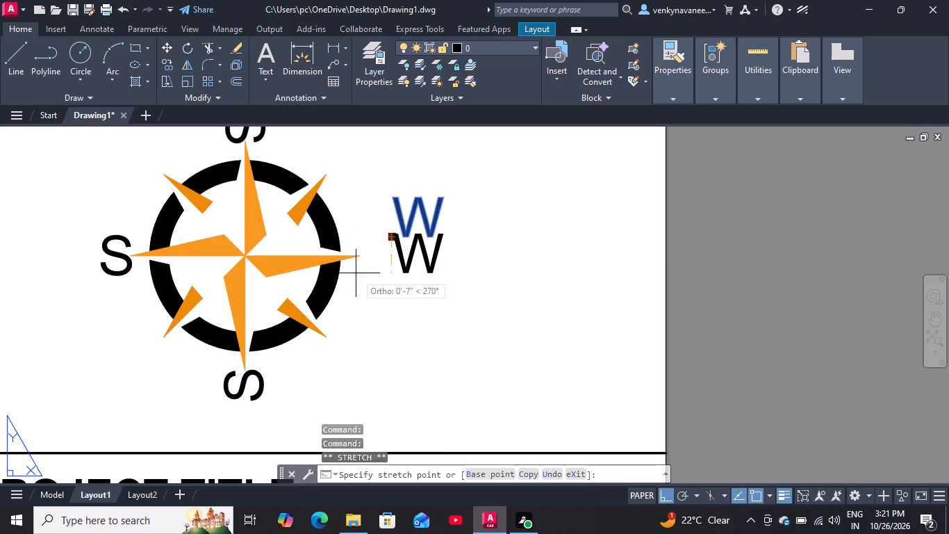
left_click(356, 274)
left_click(396, 277)
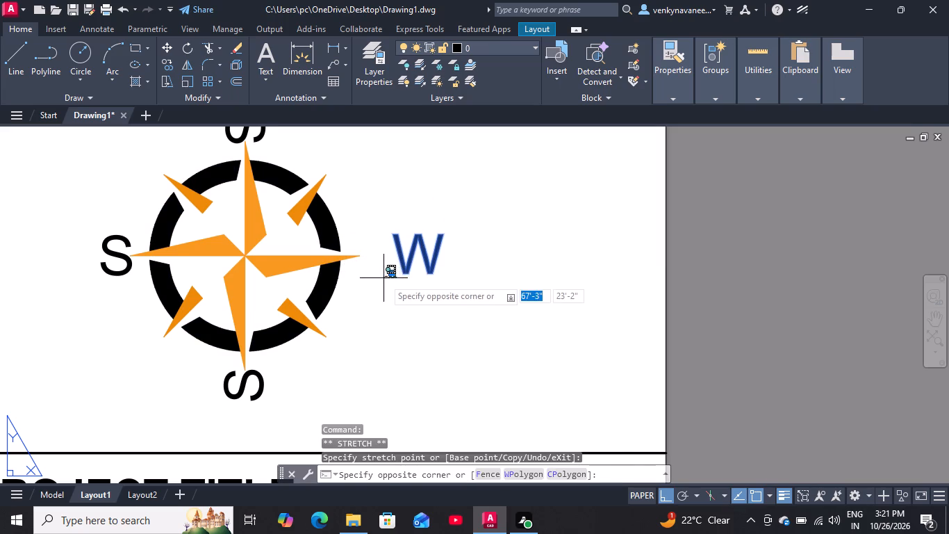
left_click(382, 279)
left_click(392, 277)
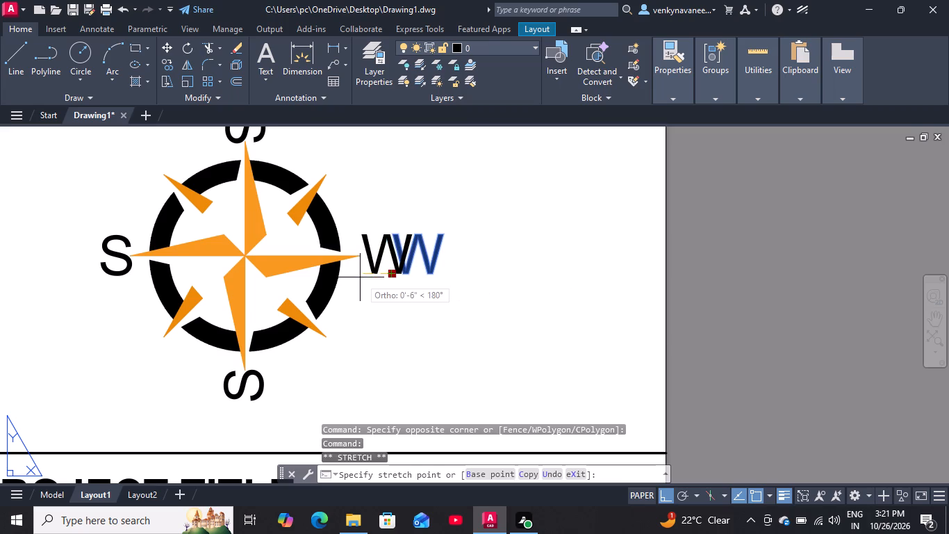
left_click(358, 279)
Change the letter W beside the east point to N.
scroll(329, 229, "down", 2)
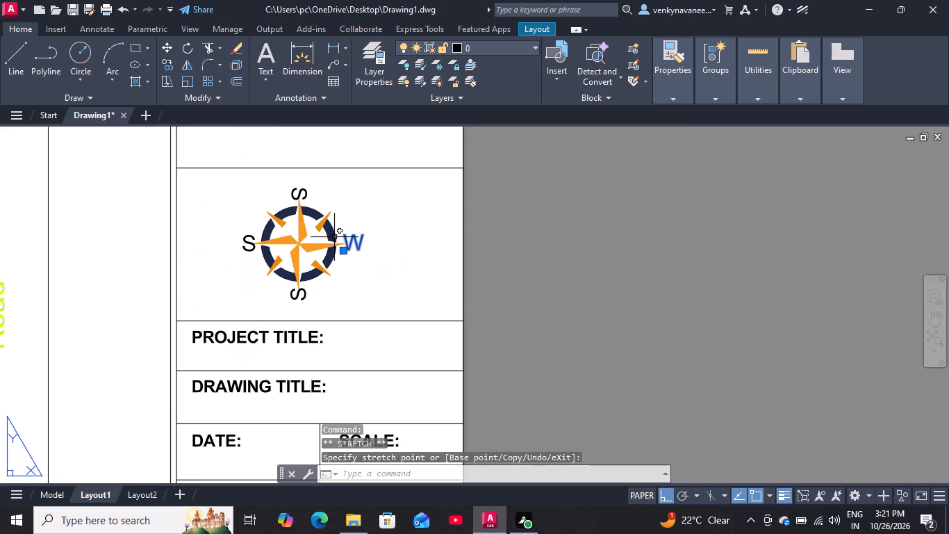
scroll(297, 195, "up", 1)
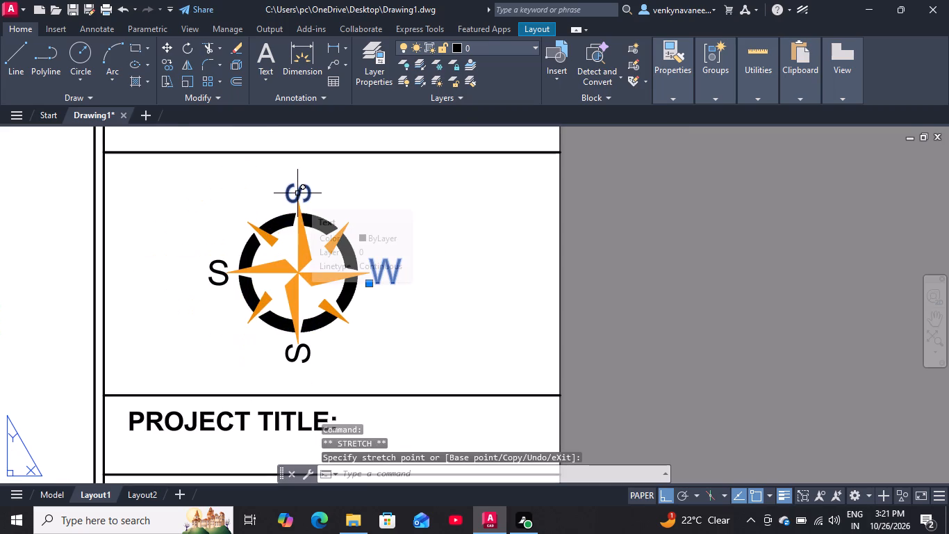
double_click(393, 277)
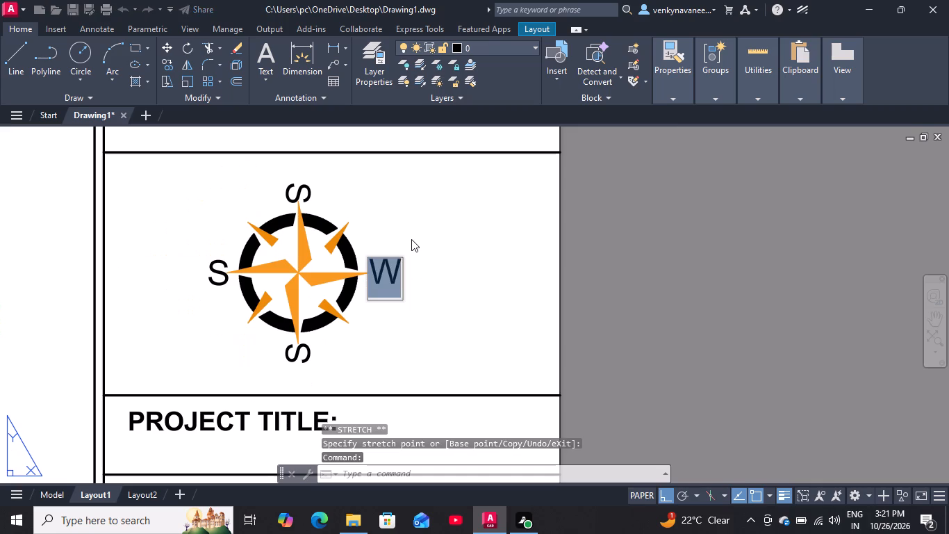
key("BackSpace")
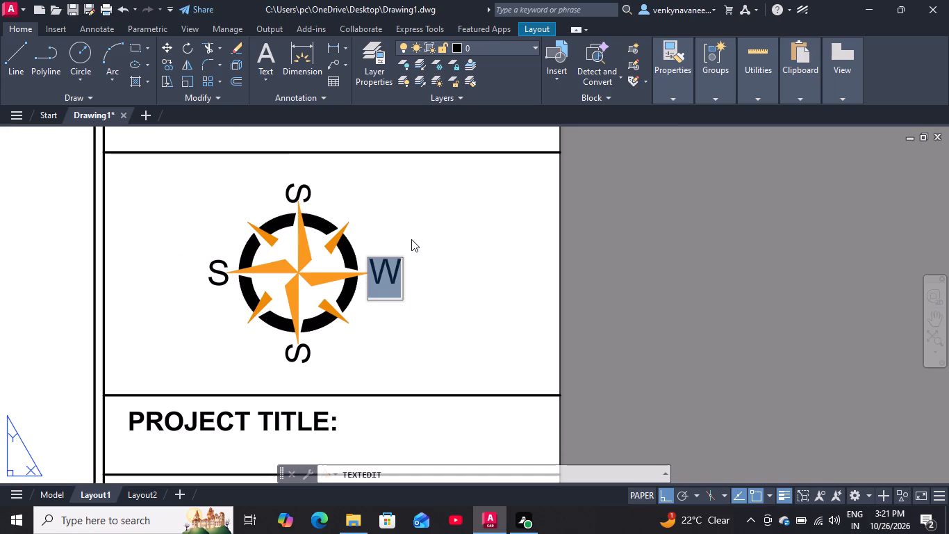
key("n")
left_click(399, 228)
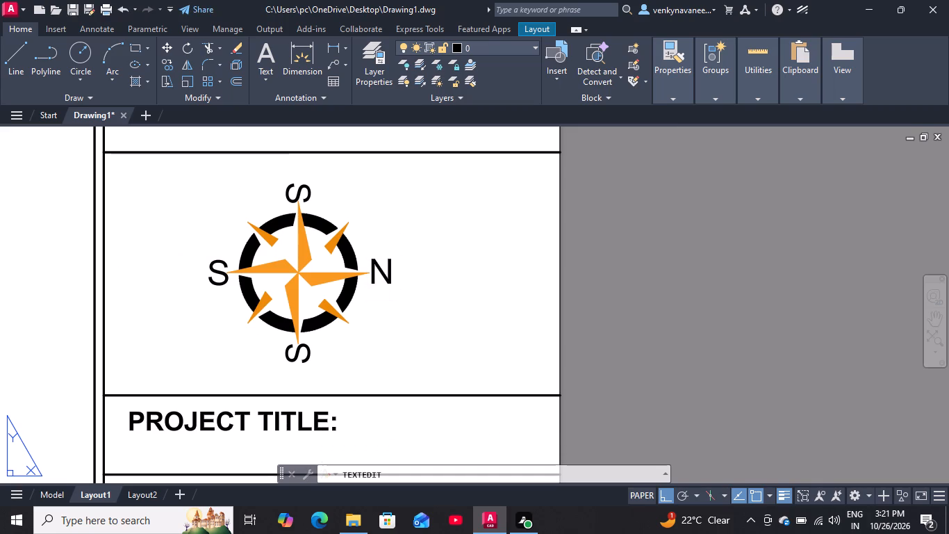
Change the letter at the compass's north point to W and the letter at the south point to E.
left_click(308, 191)
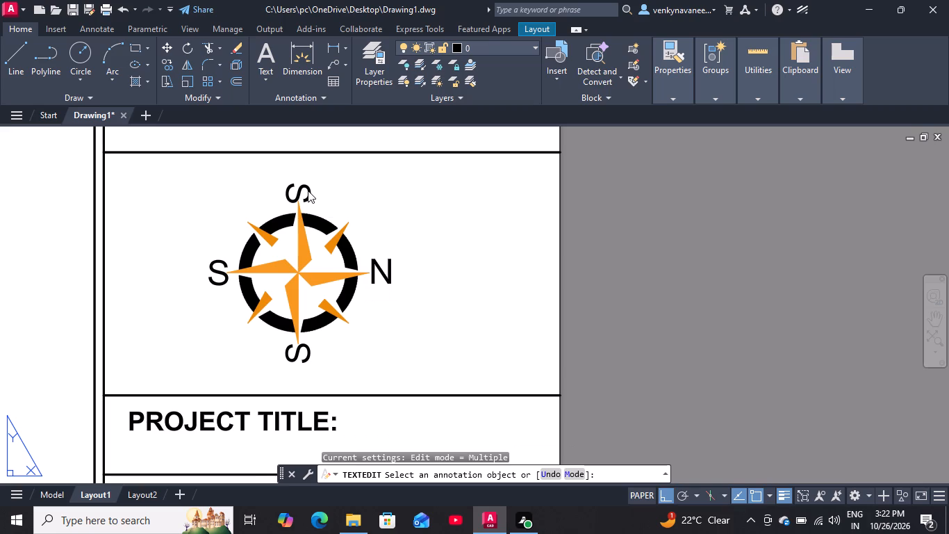
key("BackSpace")
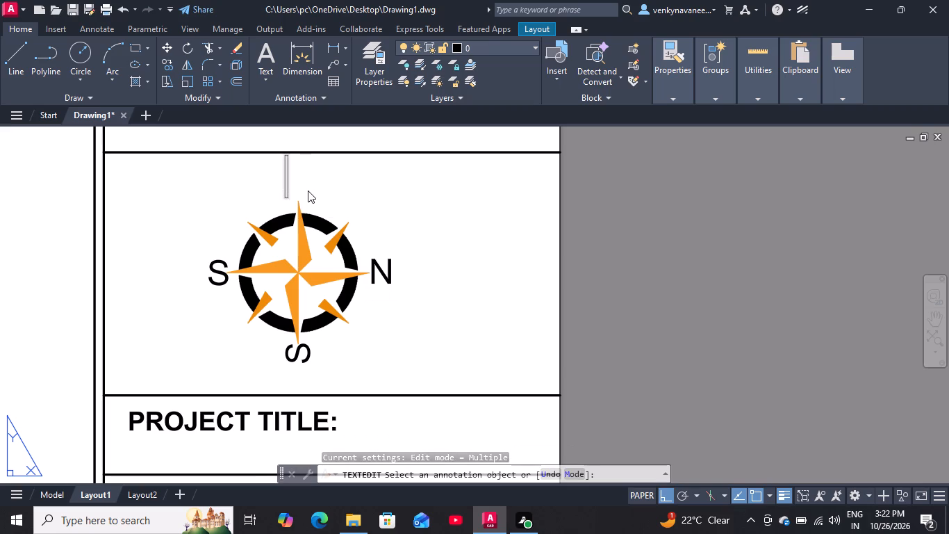
key("w")
left_click(339, 189)
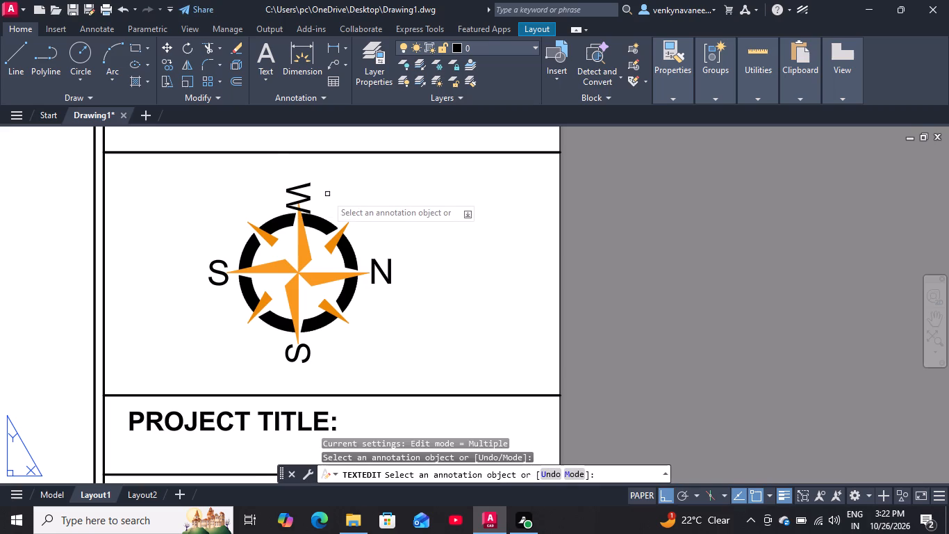
left_click(311, 348)
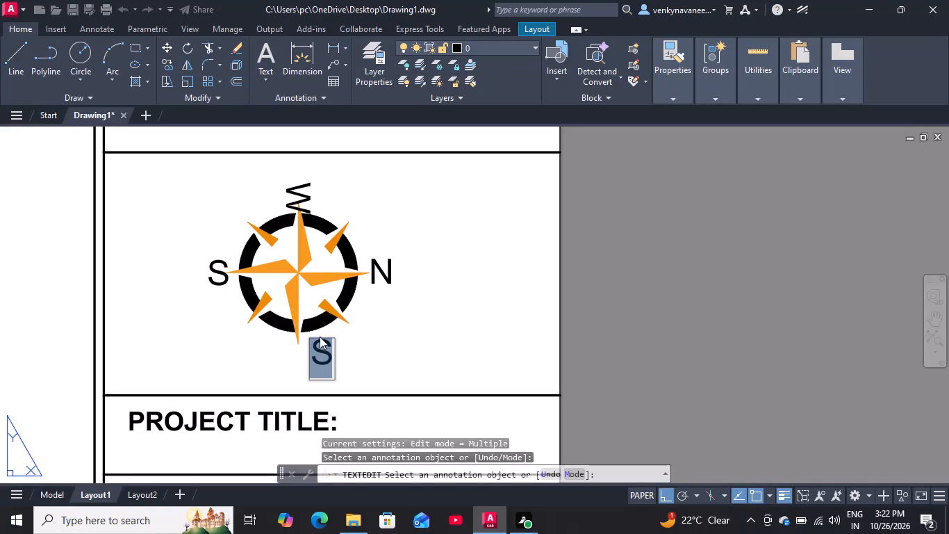
key("e")
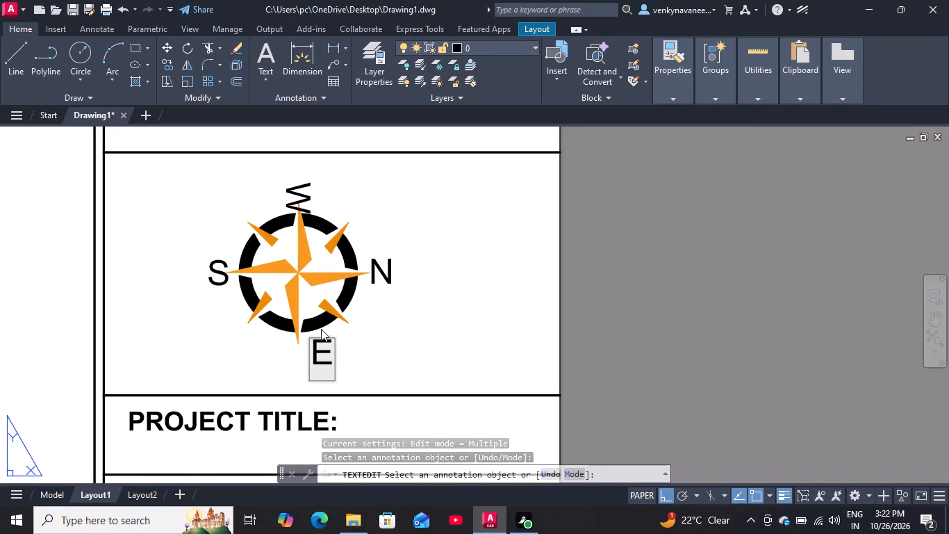
left_click(371, 329)
key("space")
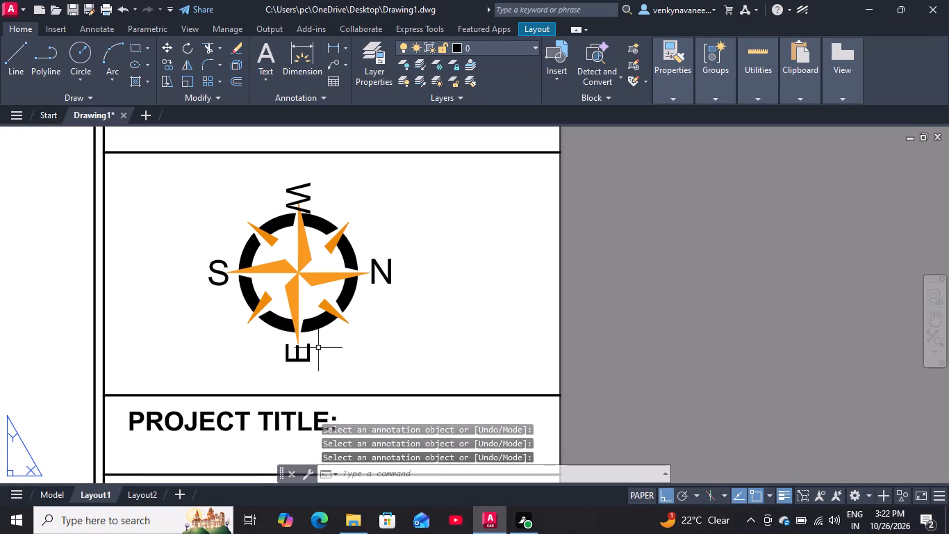
Rotate the letter E at the south point about its lower corner so it reads upright.
left_click(311, 353)
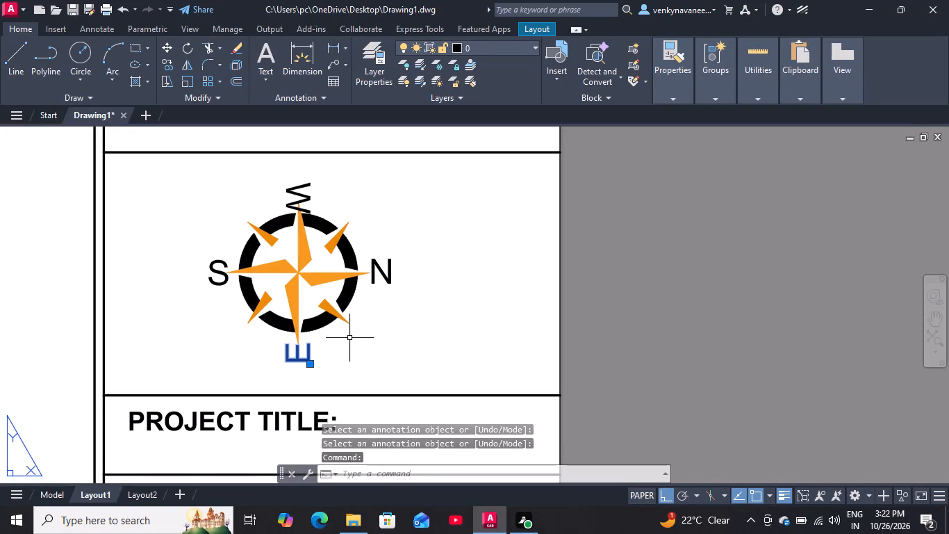
key("r")
key("o")
key("Return")
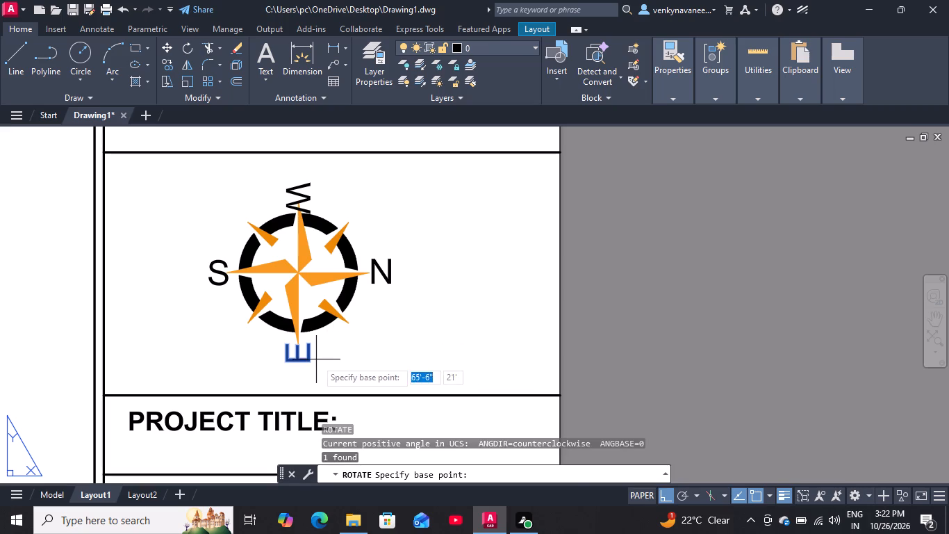
left_click(316, 359)
left_click(302, 375)
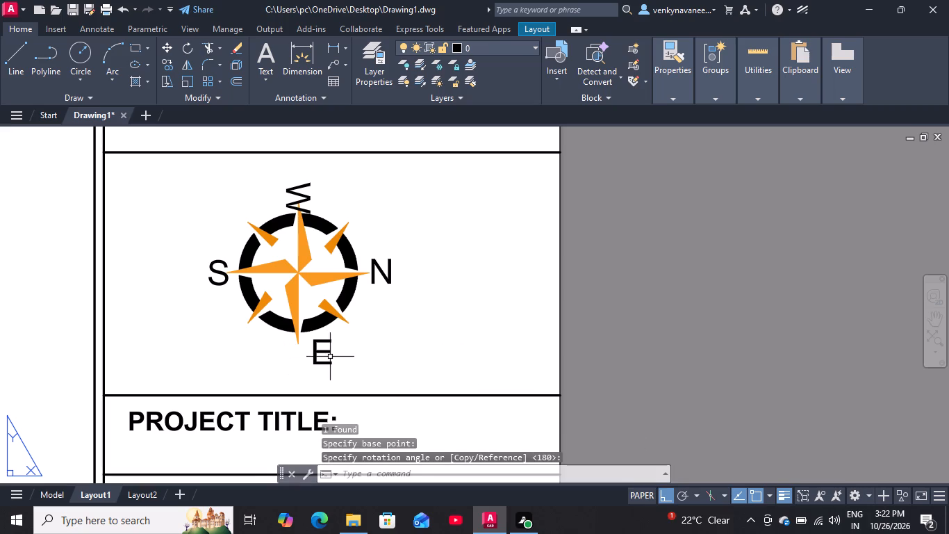
Move the letter E sideways so it is centred beneath the compass's south point.
left_click(327, 352)
left_click(311, 365)
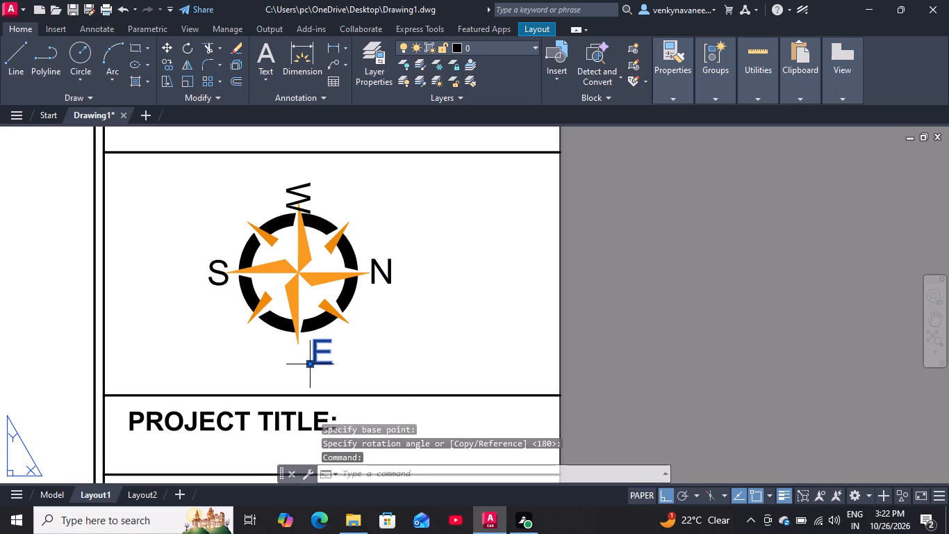
left_click(287, 365)
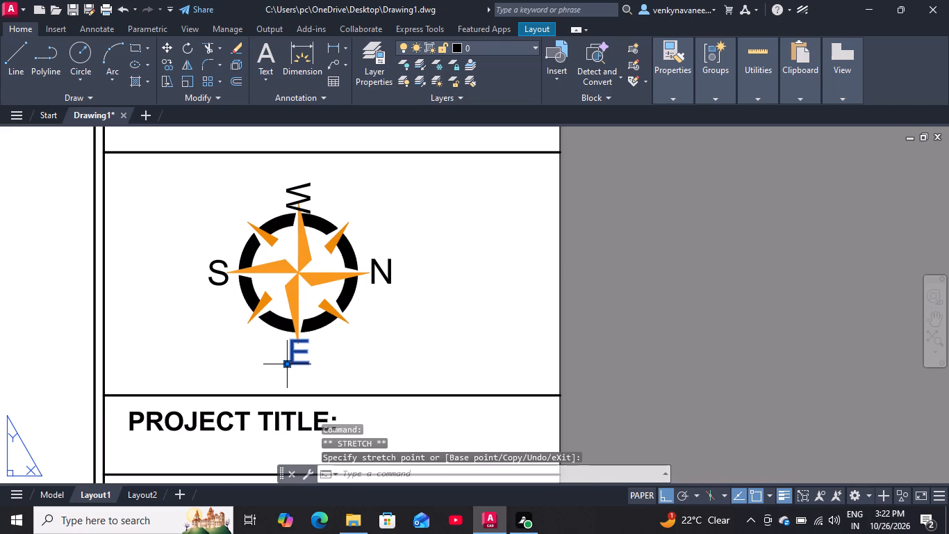
left_click(288, 362)
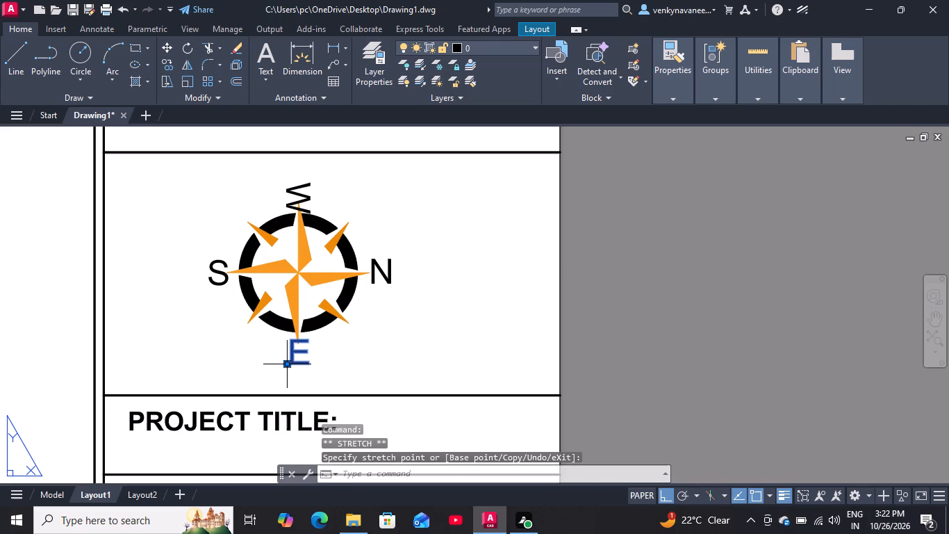
scroll(286, 374, "up", 3)
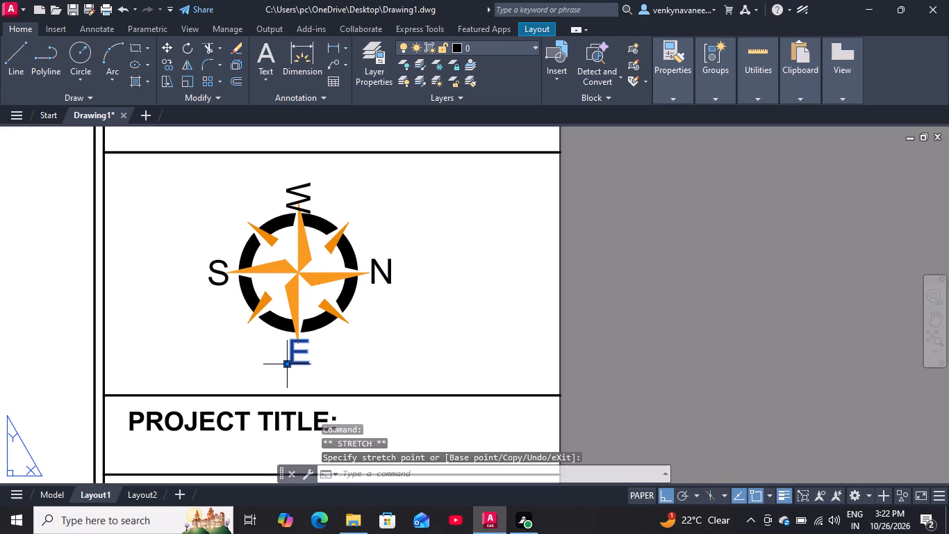
left_click(286, 365)
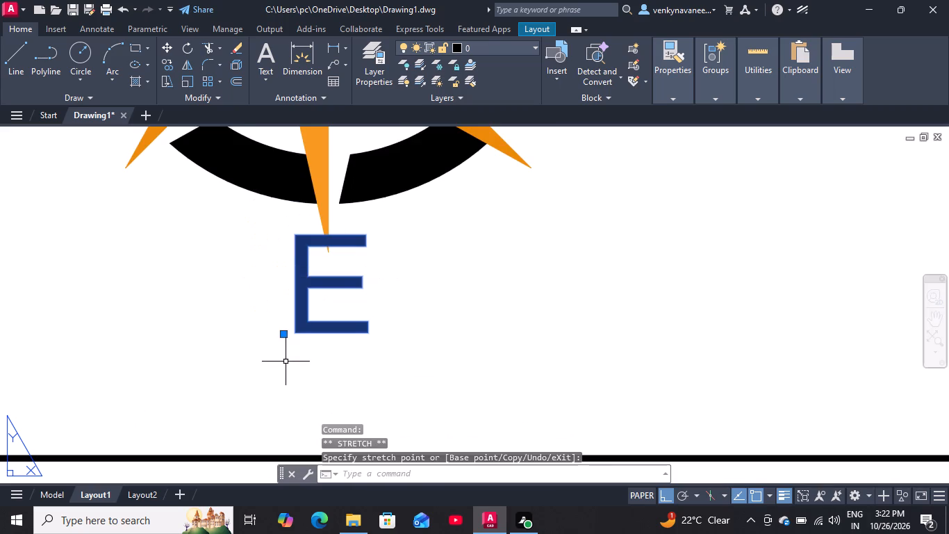
Adjust the letter E vertically, finishing with a downward move of about 0'-3", so it sits just clear of the south point's tip.
left_click(282, 334)
scroll(282, 357, "up", 5)
left_click(283, 366)
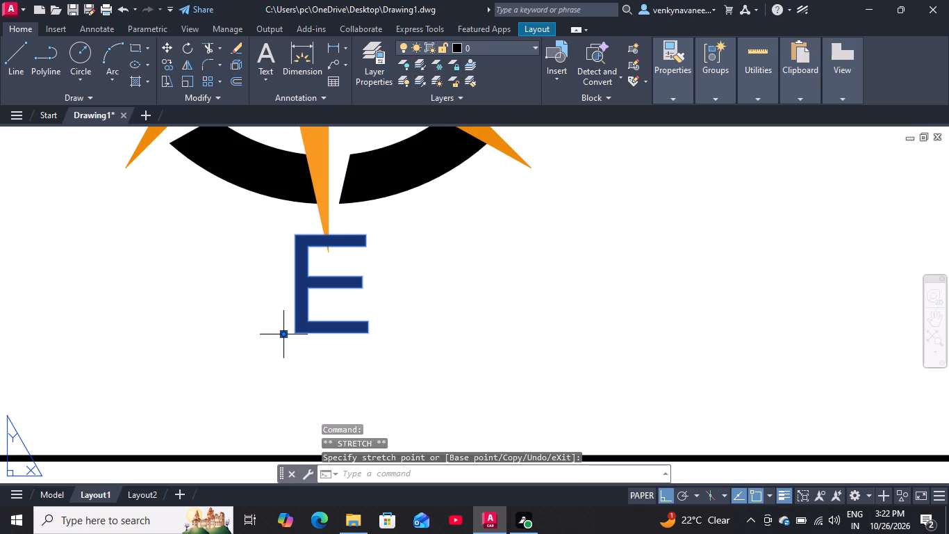
left_click(279, 266)
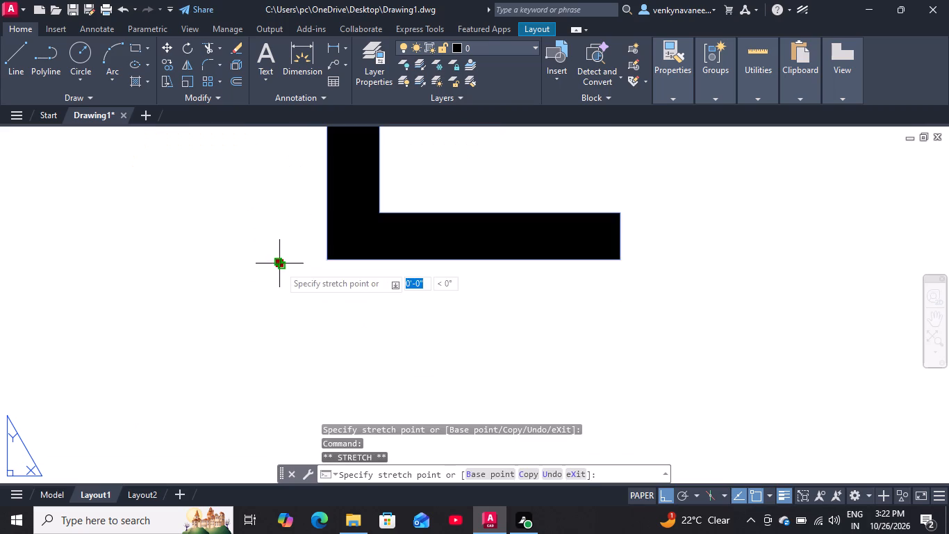
left_click(259, 391)
scroll(275, 310, "down", 3)
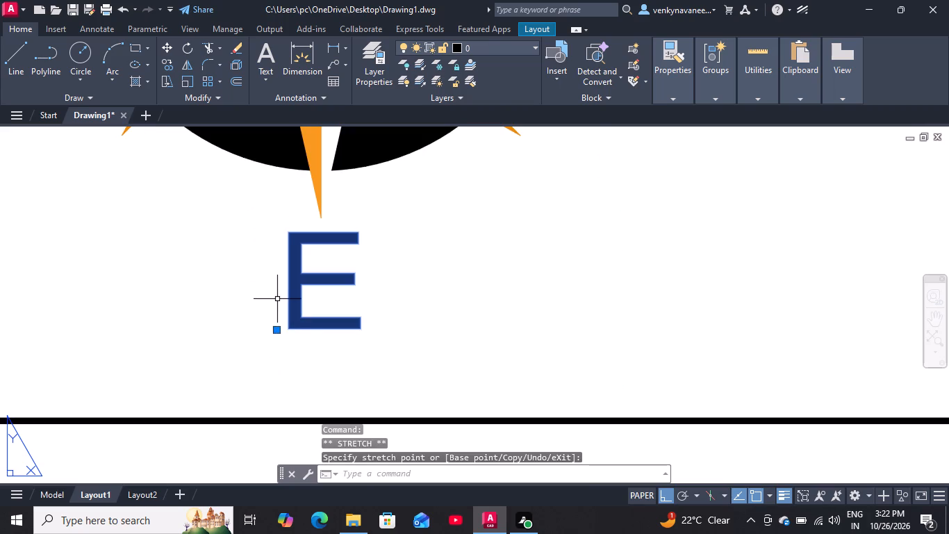
left_click(275, 327)
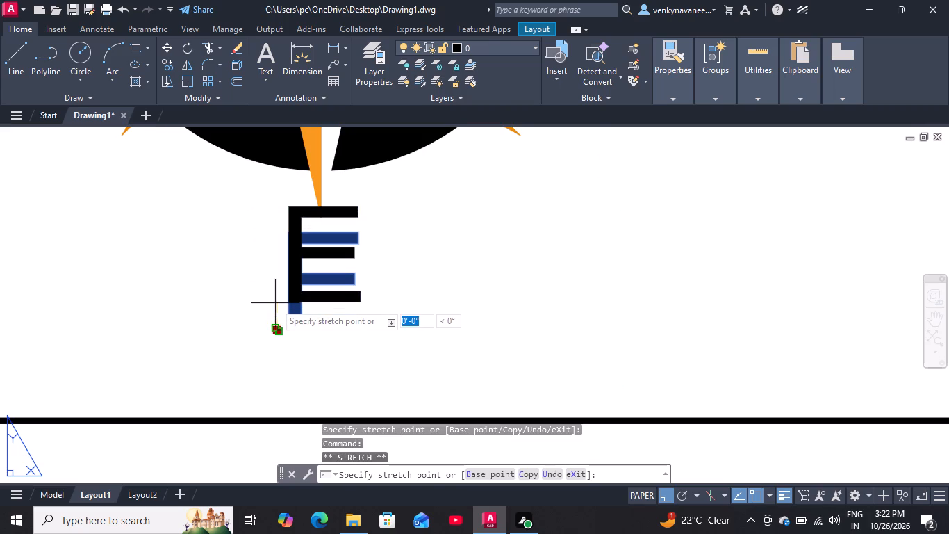
left_click(276, 302)
left_click(279, 330)
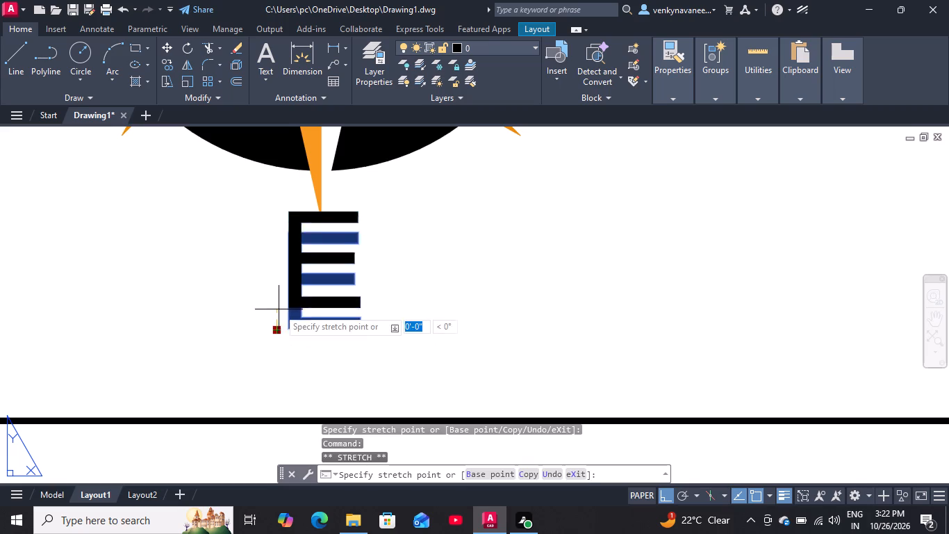
scroll(279, 286, "up", 3)
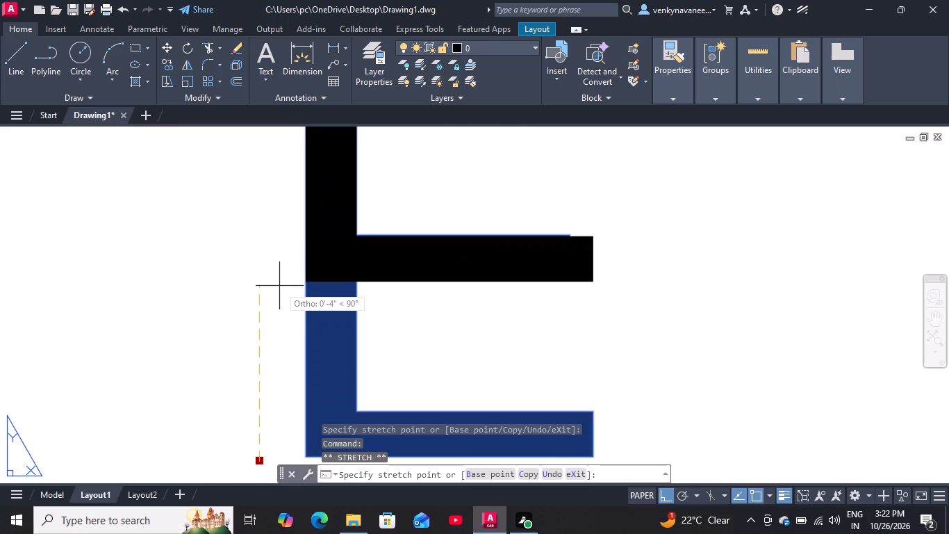
left_click(279, 285)
scroll(279, 284, "down", 5)
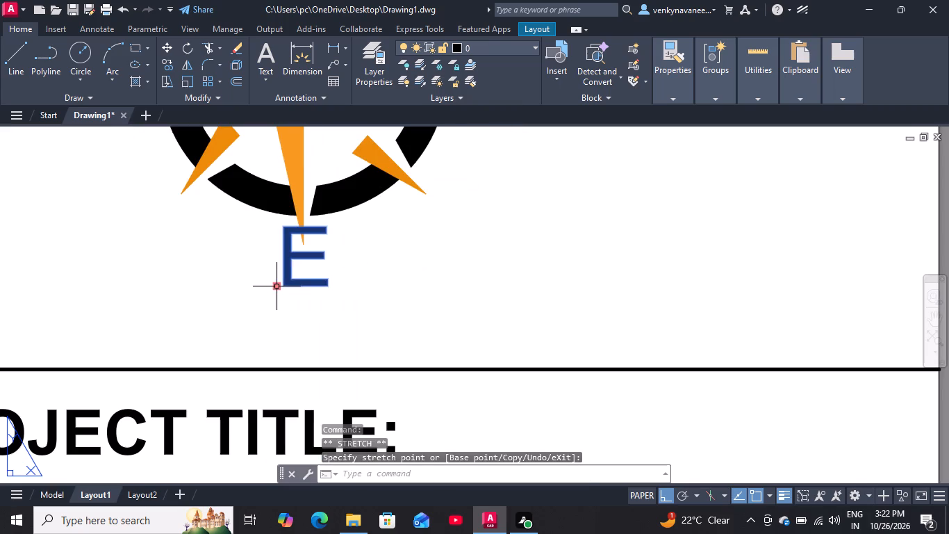
left_click(274, 288)
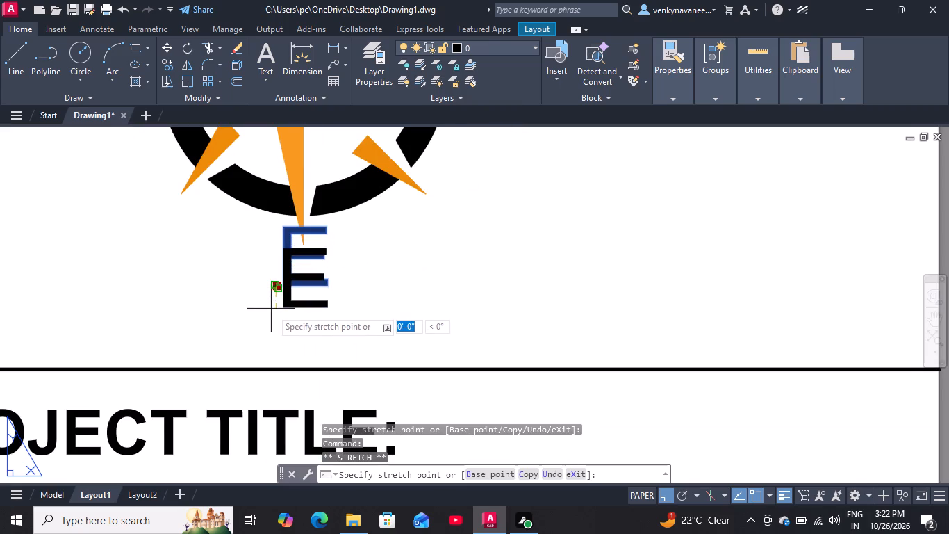
scroll(271, 310, "up", 2)
left_click(271, 312)
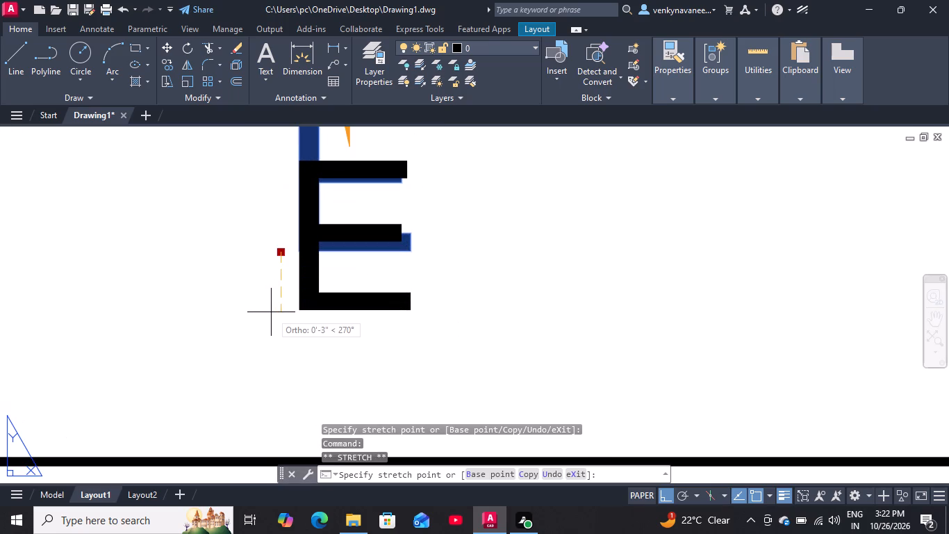
Rotate the sideways letter W at the compass's north point.
scroll(270, 299, "down", 5)
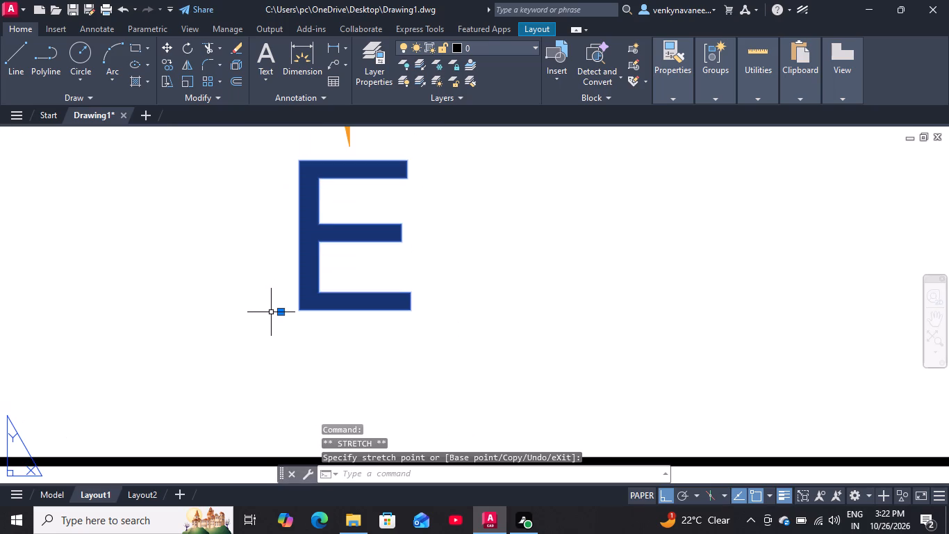
scroll(283, 186, "down", 1)
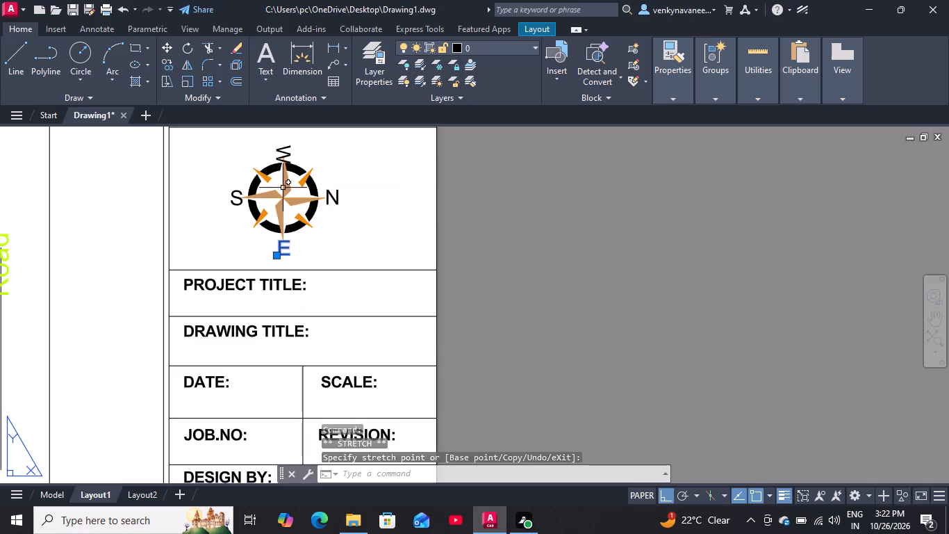
left_click(284, 147)
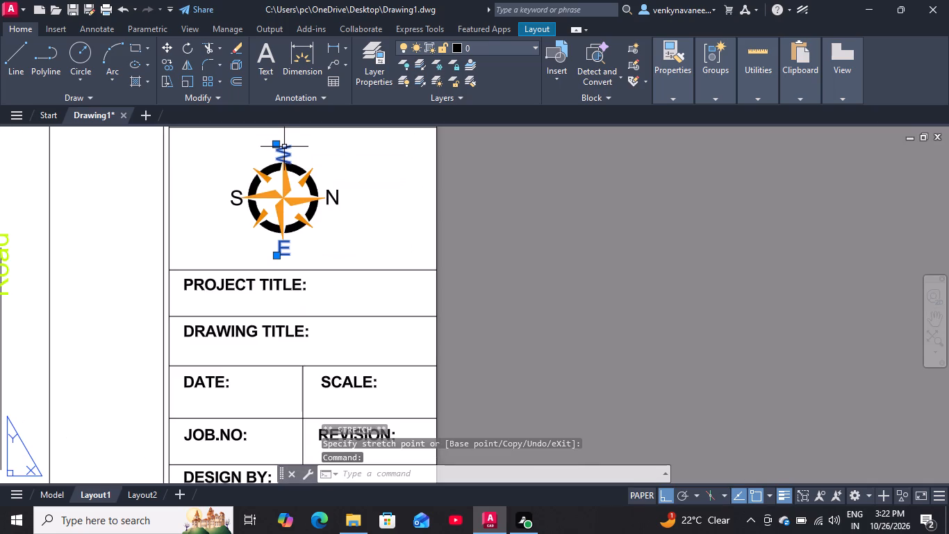
type("RO")
key("Return")
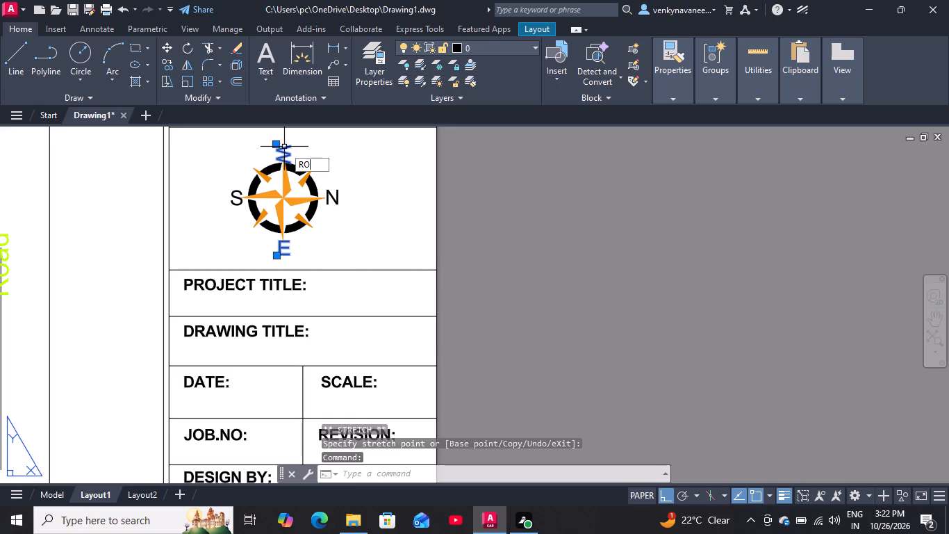
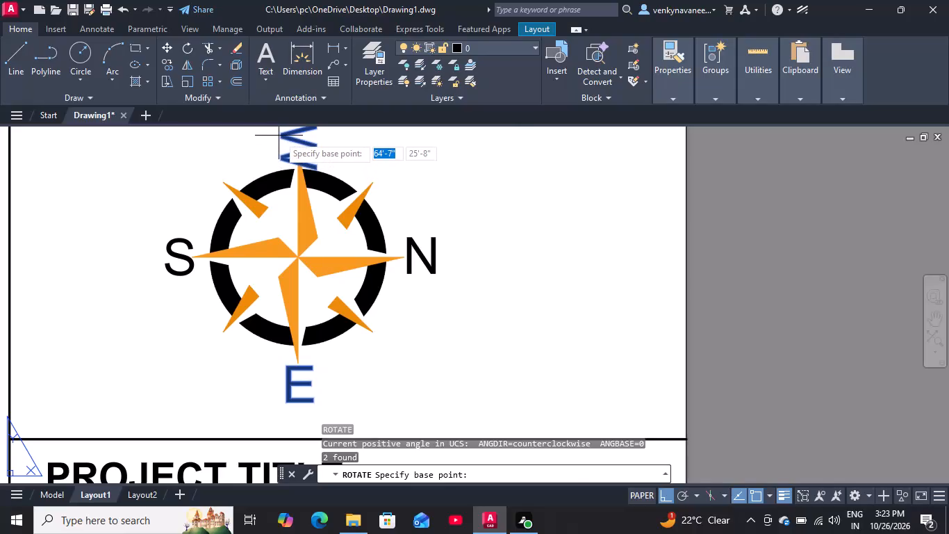
Rotate the compass's W label by 90° so that the letter reads upright.
left_click(279, 136)
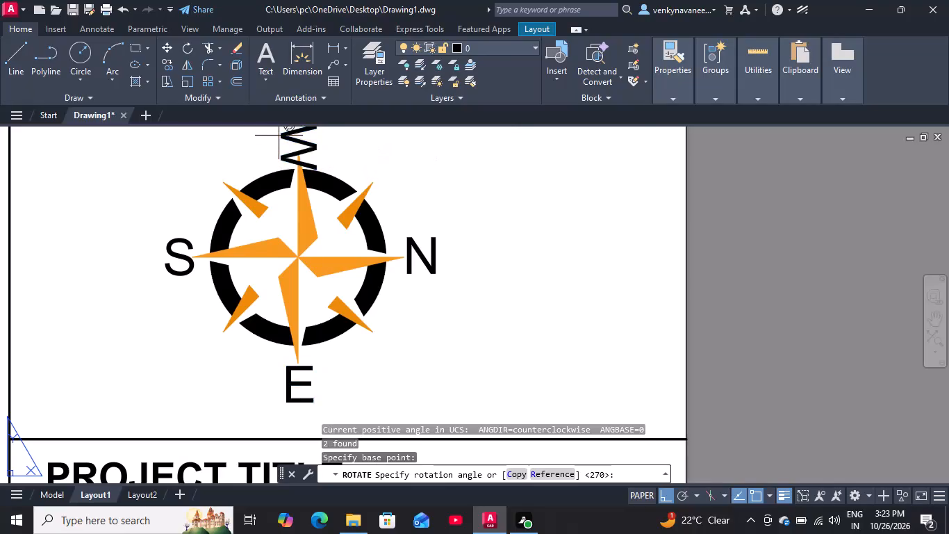
key("Escape")
left_click(308, 168)
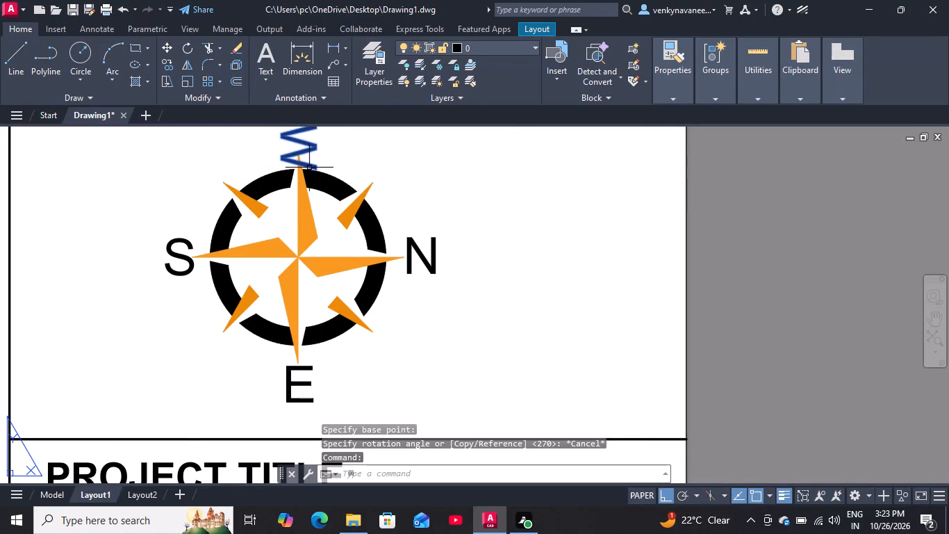
scroll(377, 221, "down", 3)
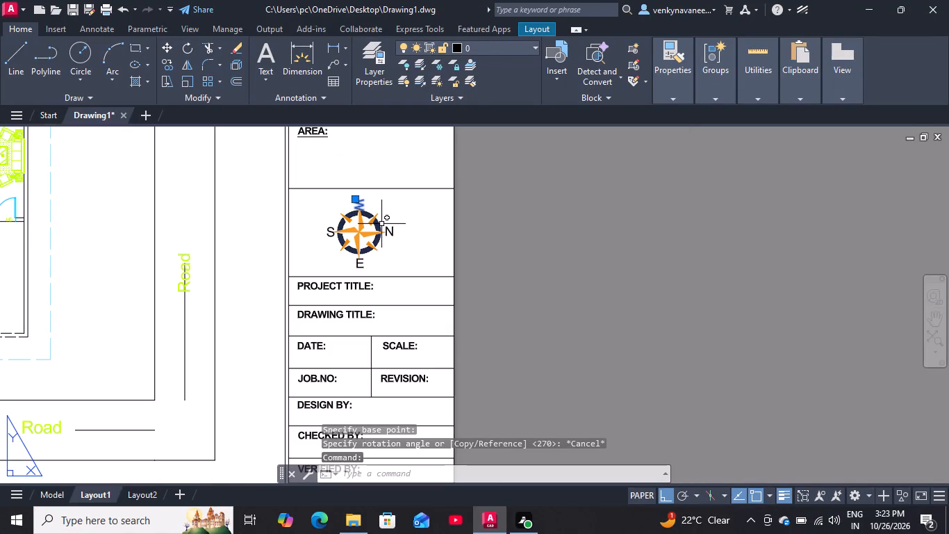
type("RO")
key("Return")
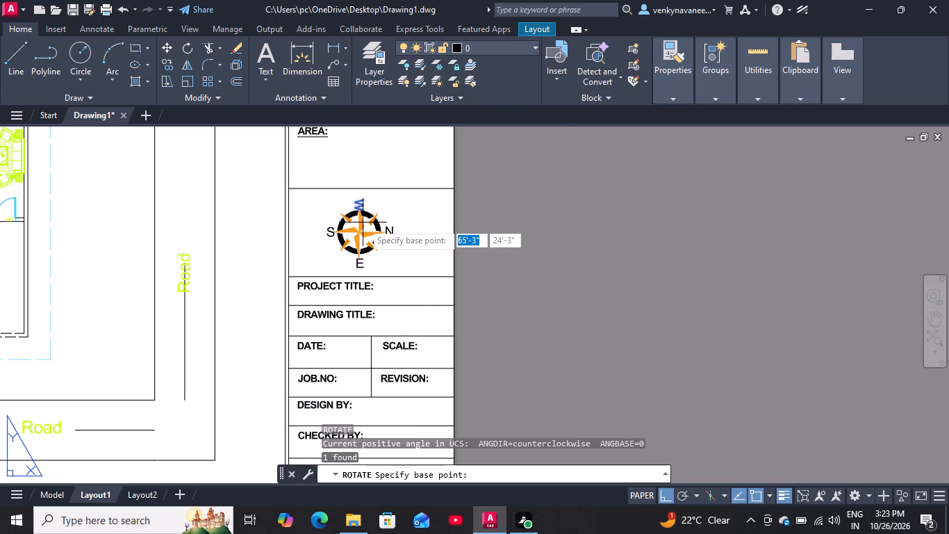
scroll(352, 211, "up", 3)
left_click(345, 175)
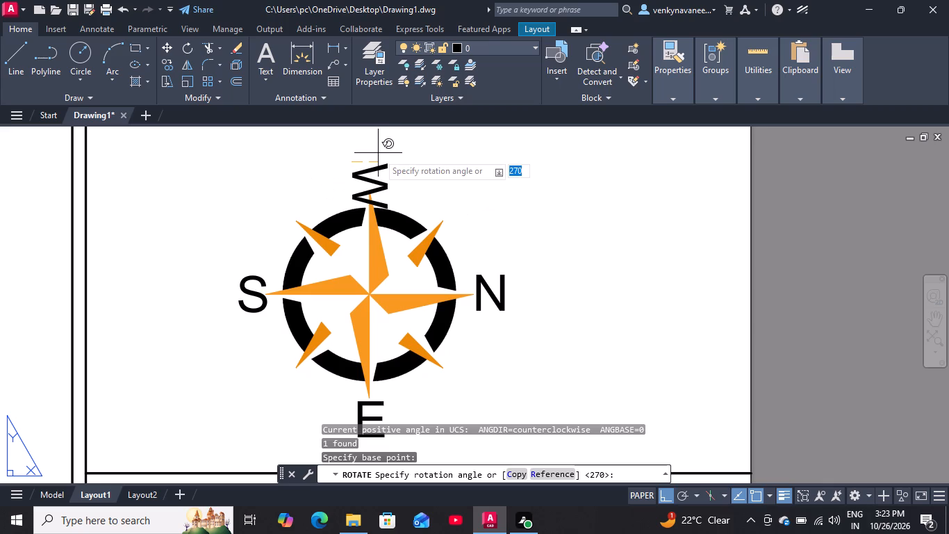
left_click(372, 129)
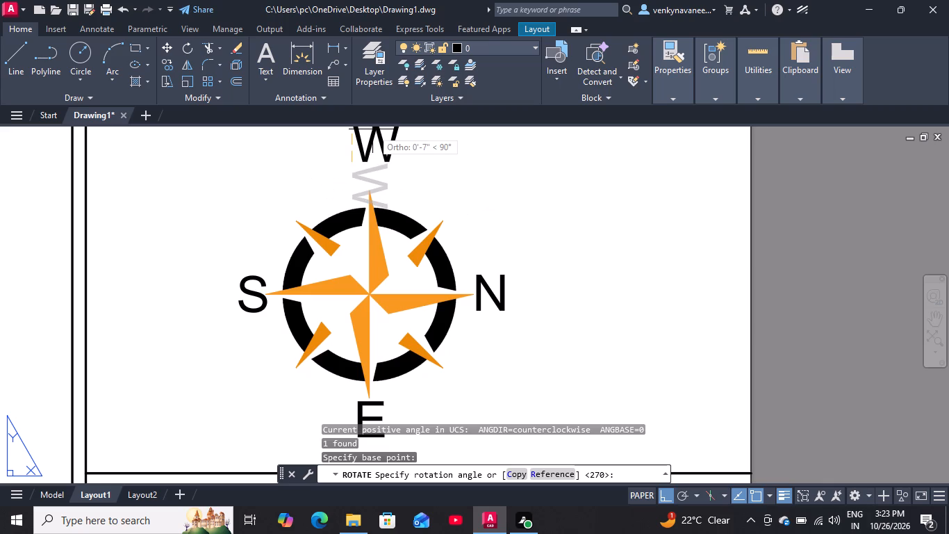
Shift the W label about 2 inches horizontally toward the S side to centre it above the compass's upper point.
left_click(372, 143)
left_click(345, 169)
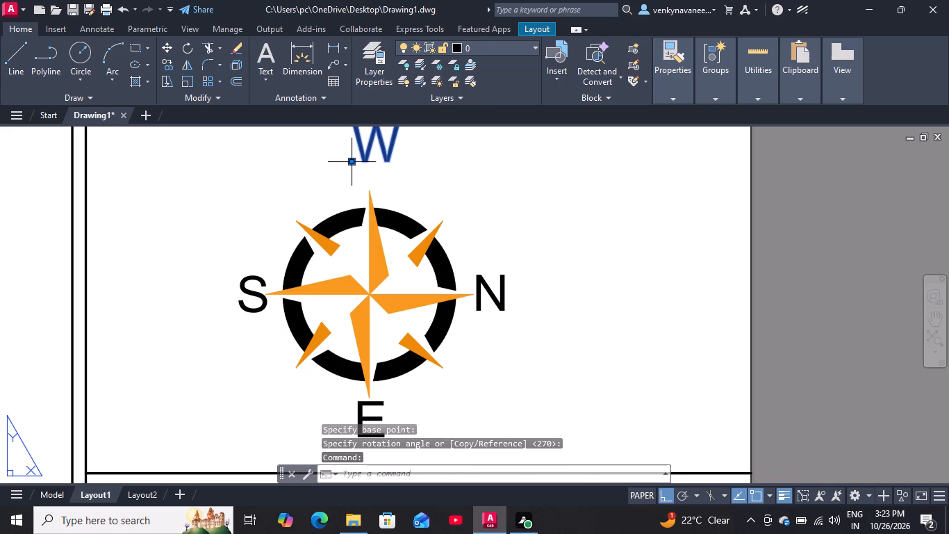
left_click(340, 171)
left_click(350, 163)
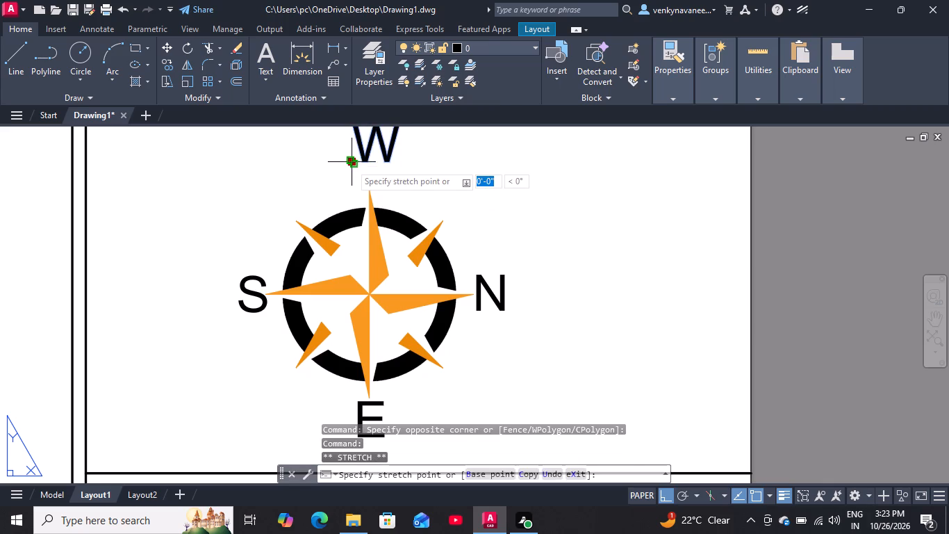
scroll(352, 191, "up", 2)
left_click(352, 191)
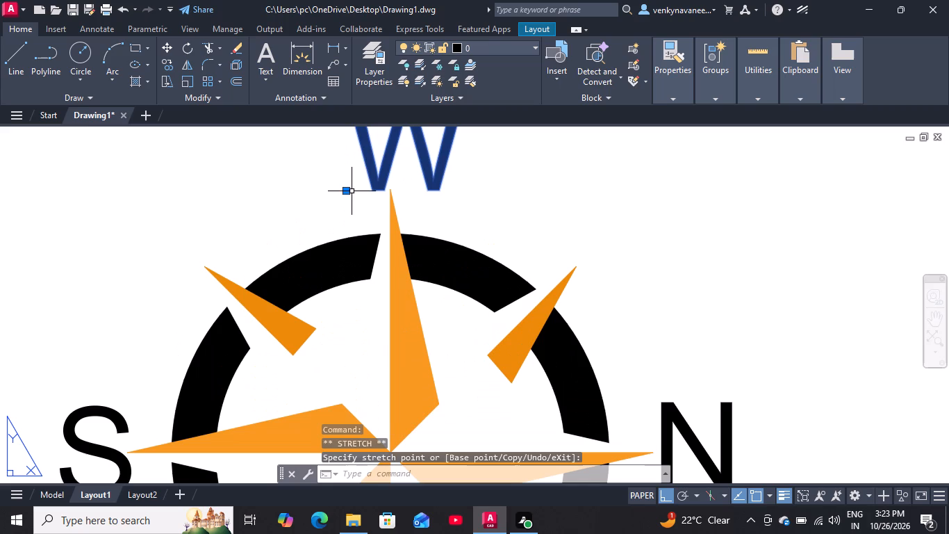
left_click(348, 193)
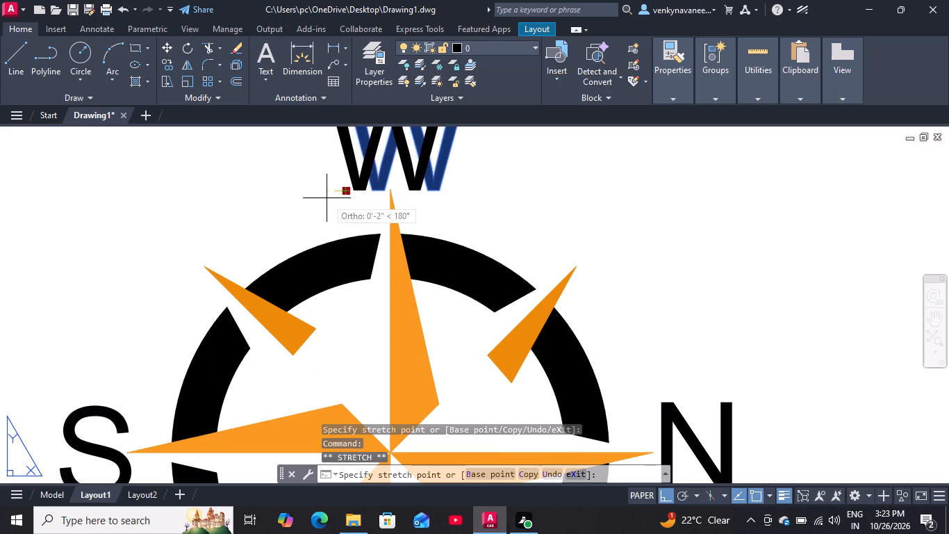
left_click(327, 198)
scroll(321, 220, "down", 1)
key("Escape")
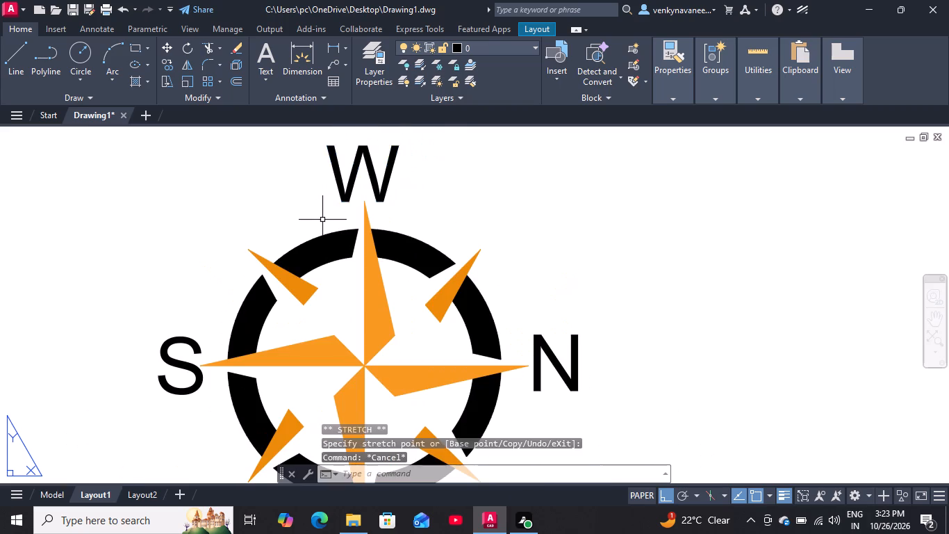
Open a plot preview of Layout1 with the DWG To PDF plotter settings.
scroll(326, 202, "down", 6)
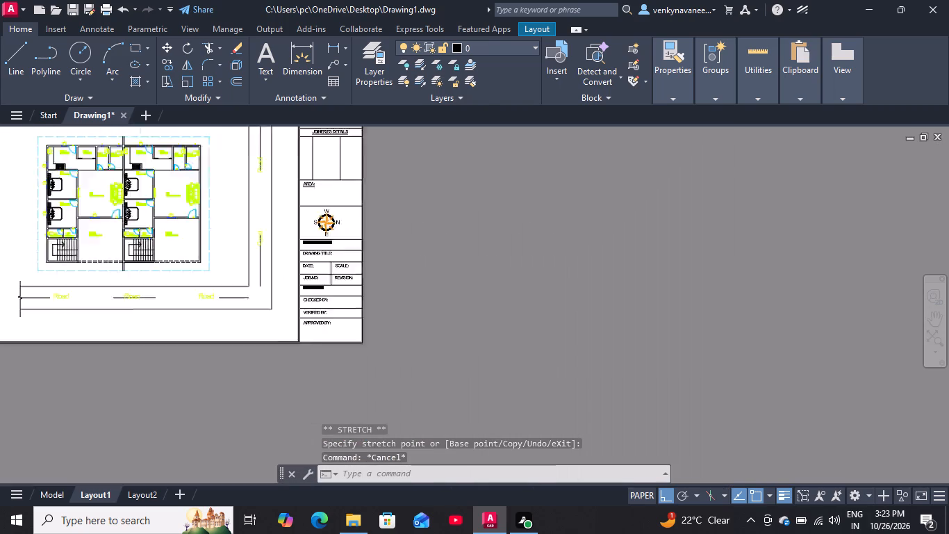
scroll(323, 215, "down", 1)
scroll(277, 189, "up", 1)
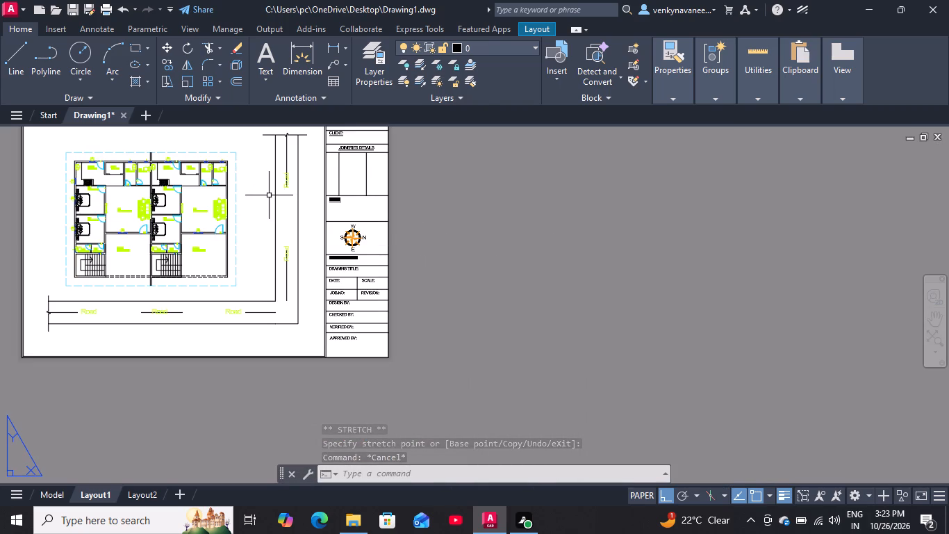
scroll(269, 195, "down", 1)
scroll(90, 149, "up", 1)
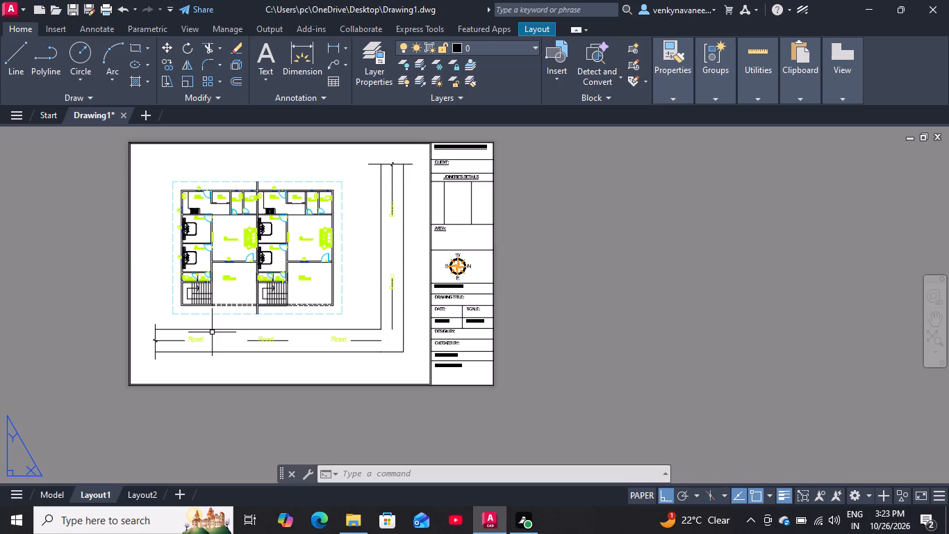
key("p")
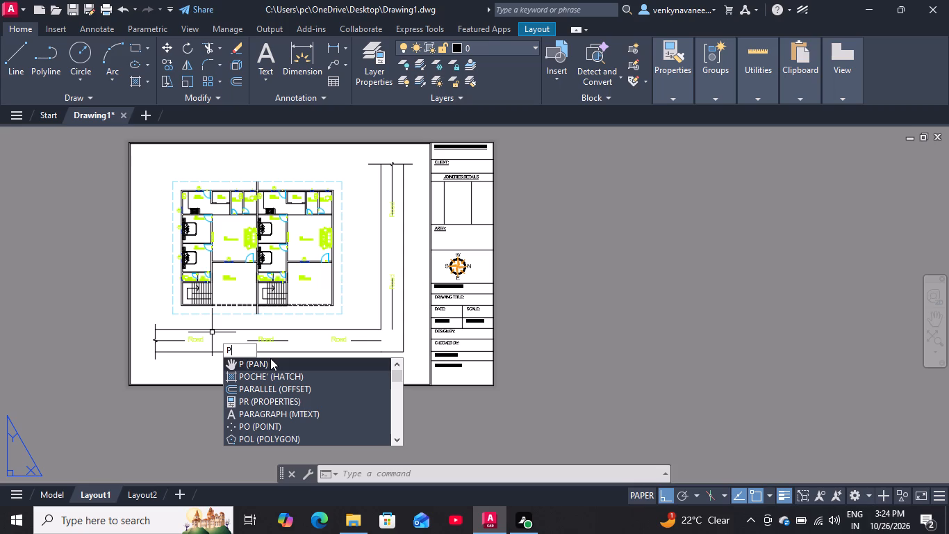
key("Escape")
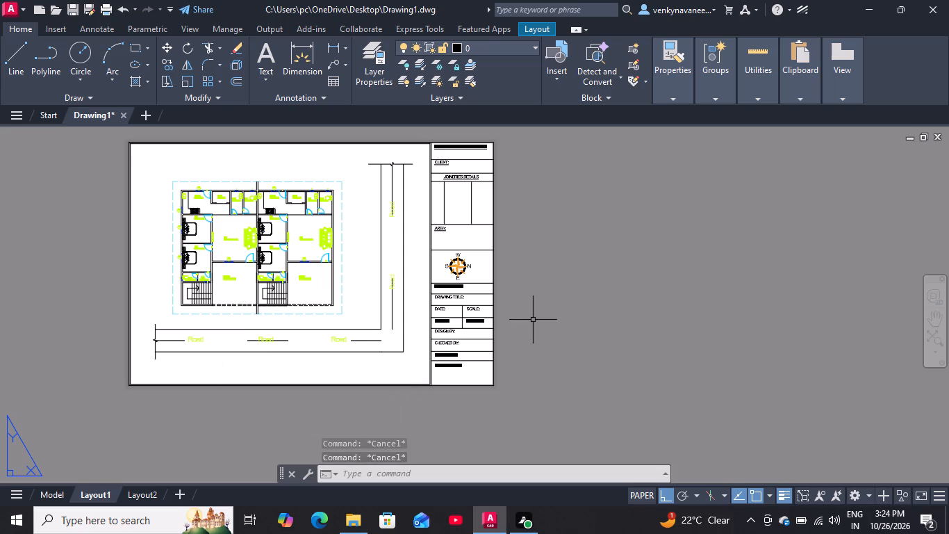
key("ctrl+p")
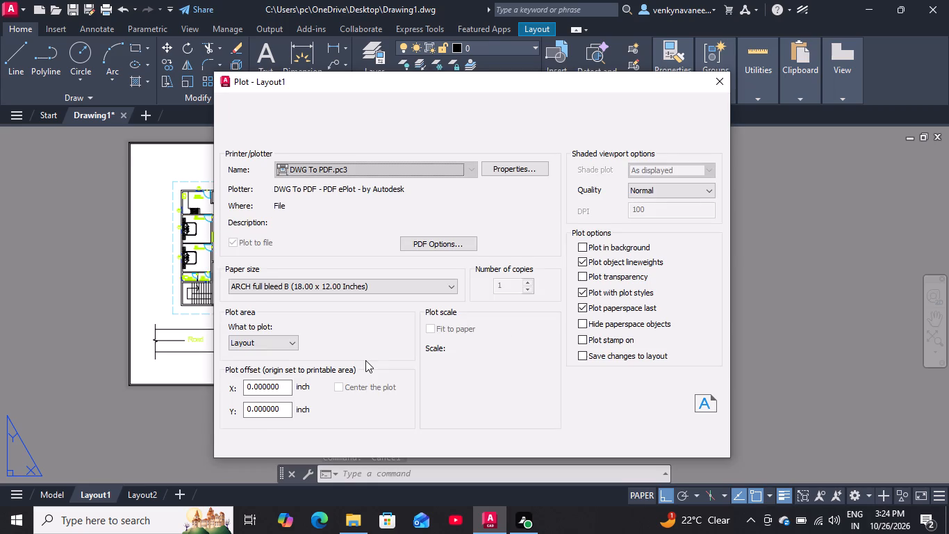
left_click(252, 442)
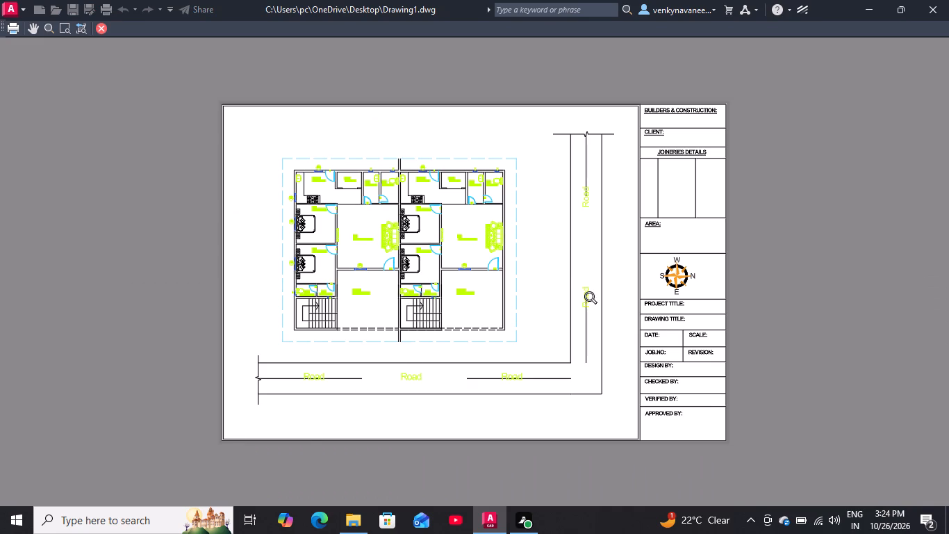
Examine the floor plan, road labels, compass and title block in the plot preview, and close it without plotting.
scroll(590, 288, "up", 3)
scroll(590, 288, "down", 3)
scroll(604, 195, "up", 3)
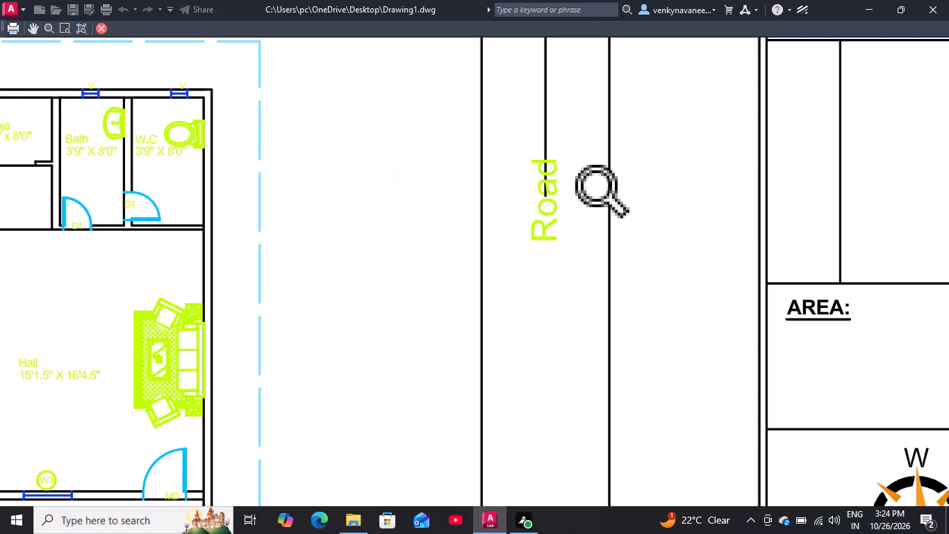
scroll(604, 195, "down", 2)
scroll(593, 191, "up", 3)
scroll(593, 191, "down", 3)
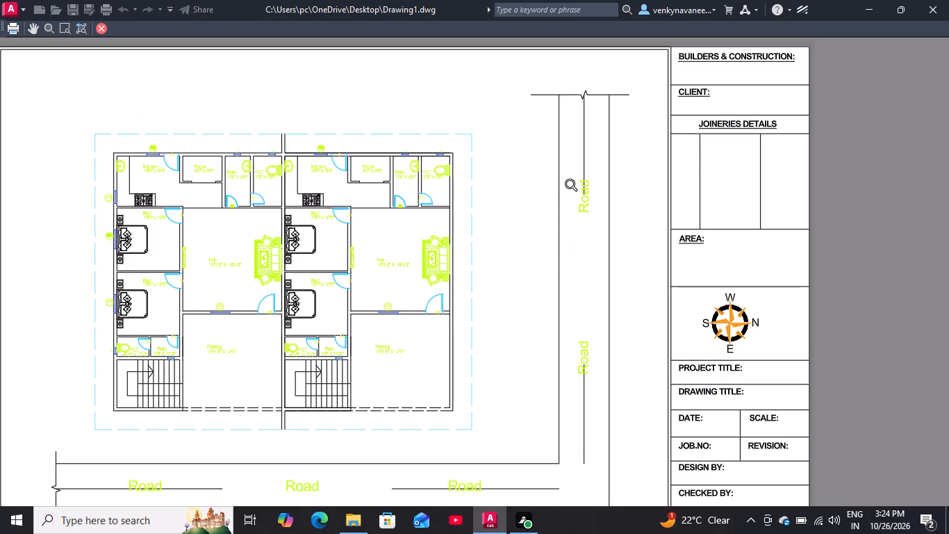
scroll(274, 134, "up", 2)
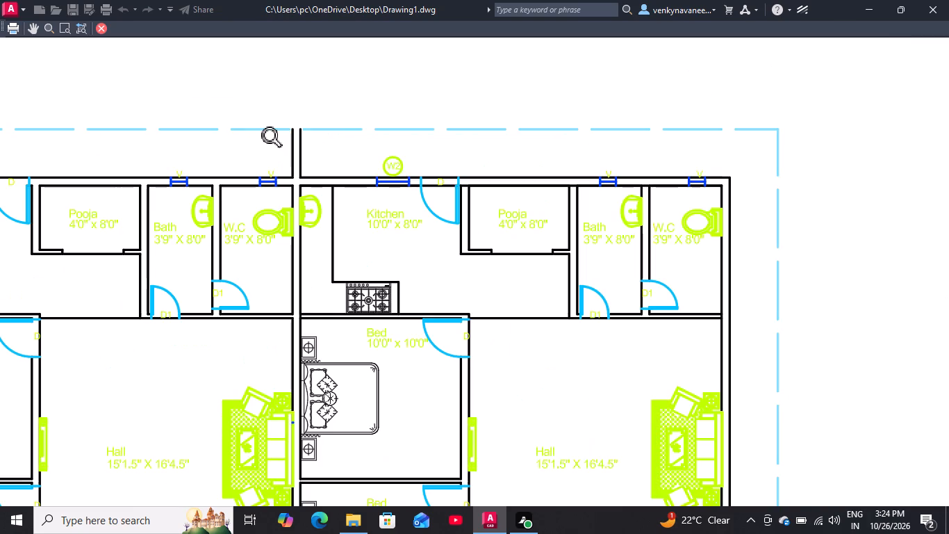
scroll(274, 139, "down", 1)
scroll(181, 135, "down", 1)
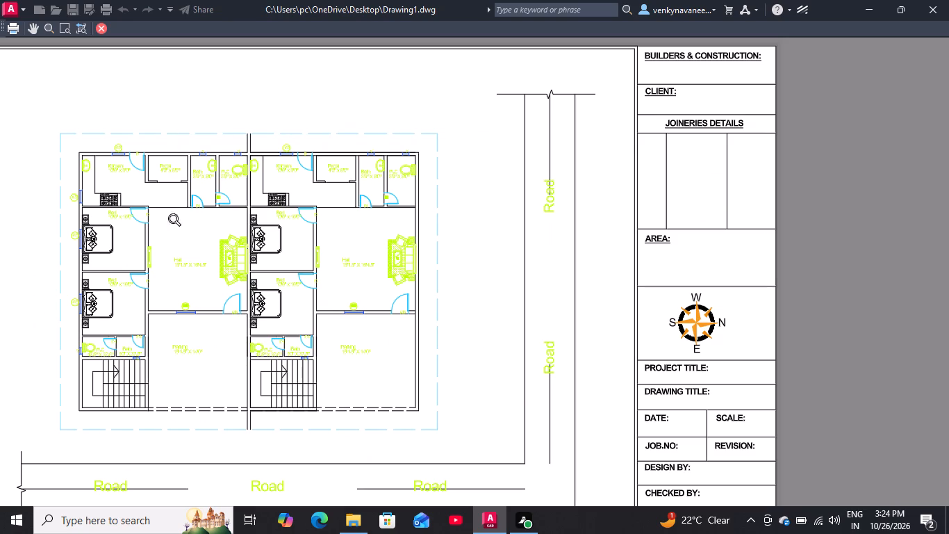
scroll(265, 204, "down", 1)
scroll(296, 269, "up", 1)
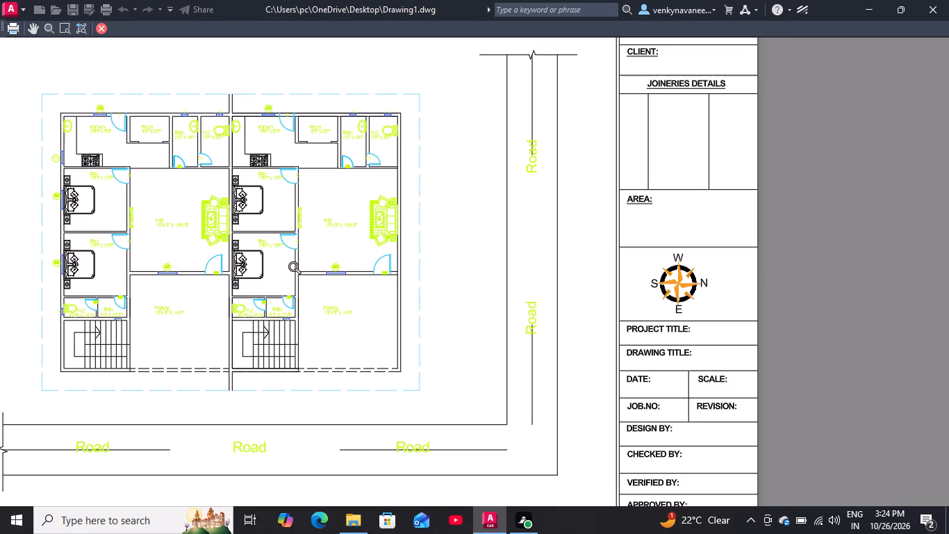
scroll(311, 257, "down", 1)
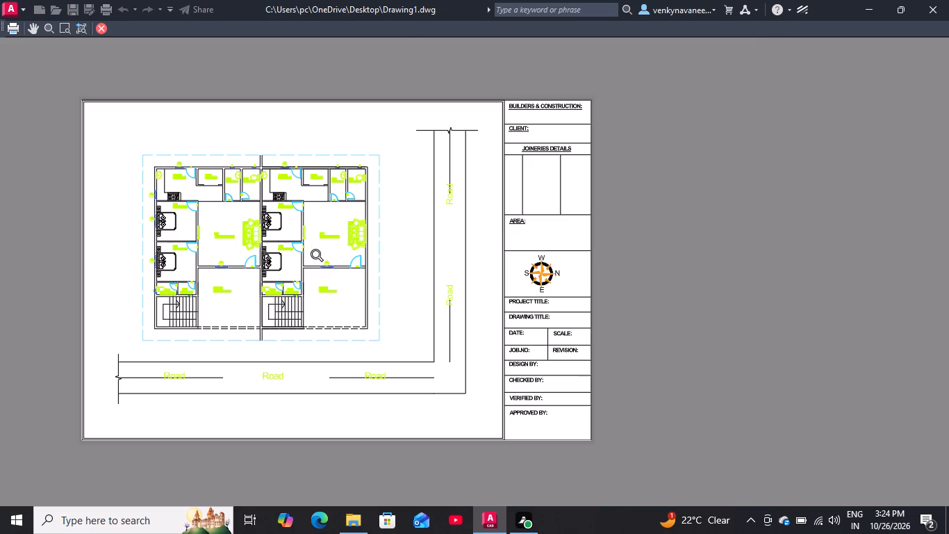
scroll(525, 293, "up", 4)
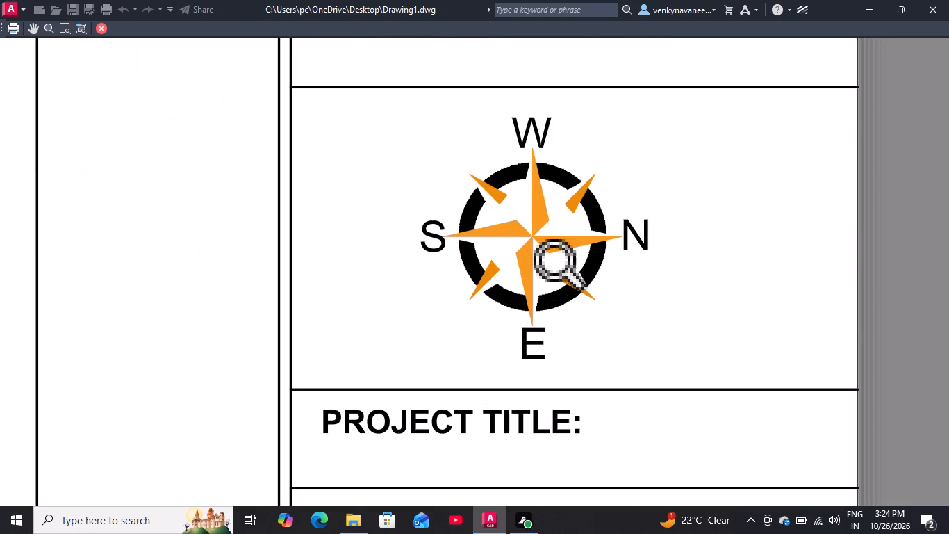
scroll(535, 216, "up", 1)
scroll(535, 216, "down", 5)
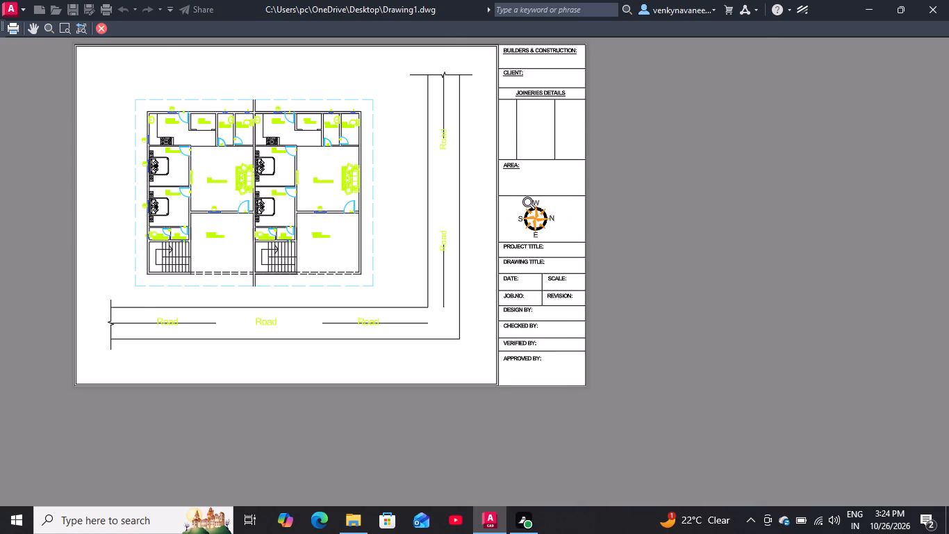
scroll(531, 204, "up", 1)
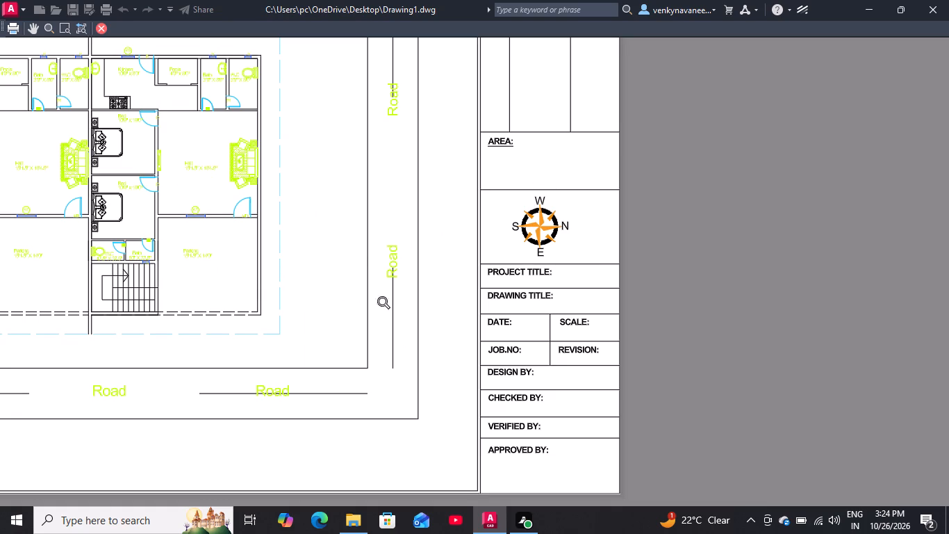
scroll(388, 303, "down", 2)
scroll(345, 341, "up", 1)
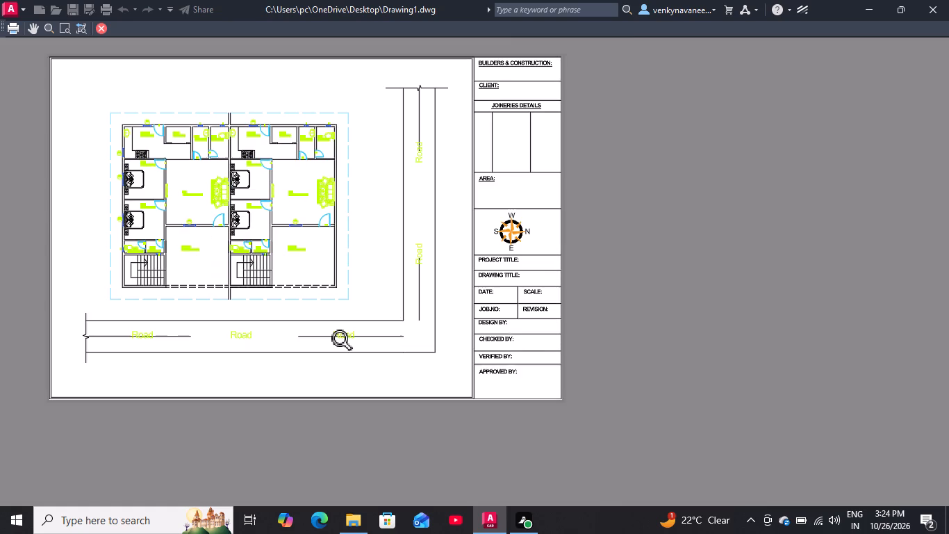
scroll(345, 341, "up", 1)
scroll(345, 341, "down", 1)
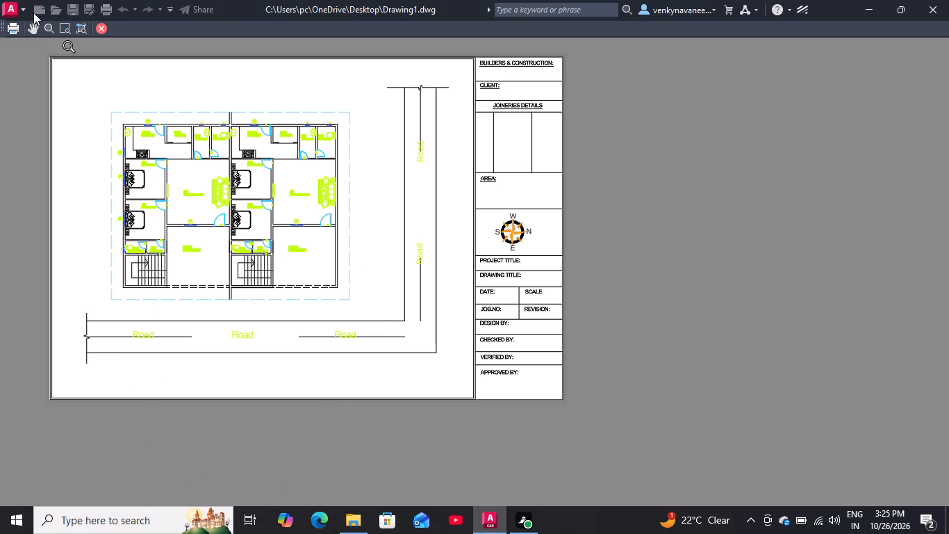
left_click(103, 27)
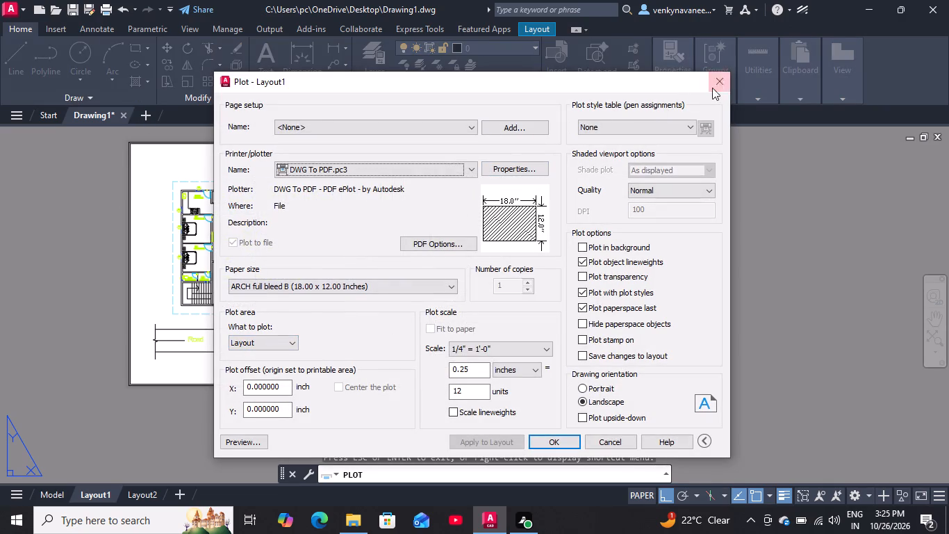
left_click(718, 85)
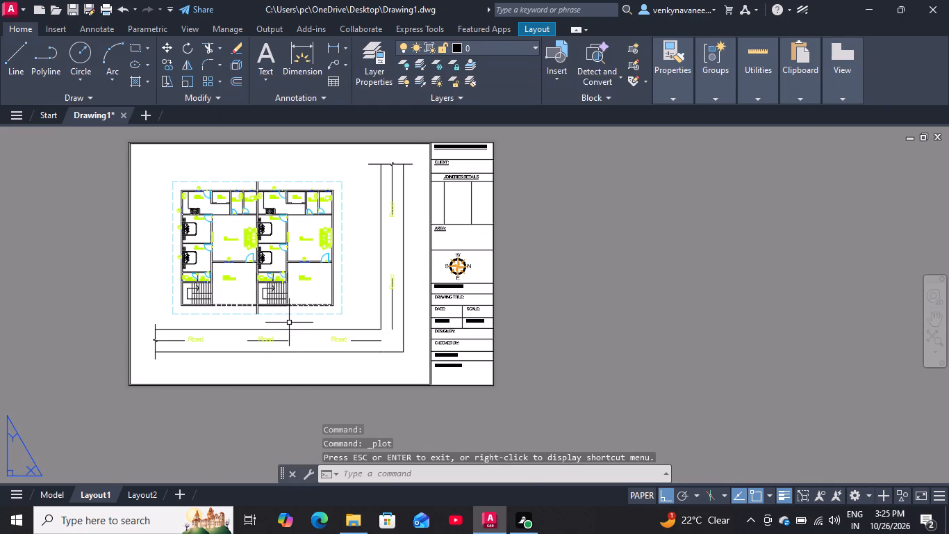
Inside the Layout1 viewport, delete the left and middle Road labels of the horizontal road and the lower Road label of the vertical road.
left_click(289, 323)
double_click(289, 323)
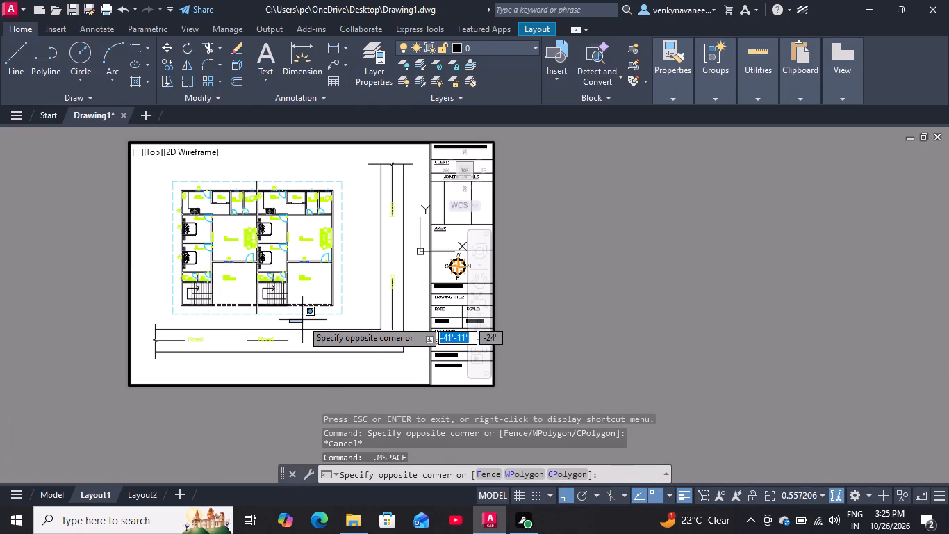
left_click(302, 320)
double_click(297, 321)
left_click(297, 322)
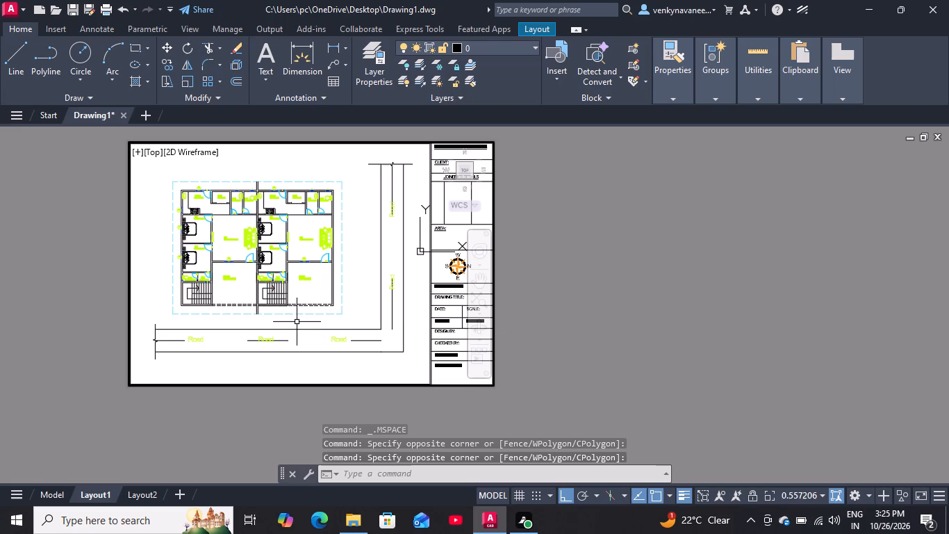
left_click(264, 338)
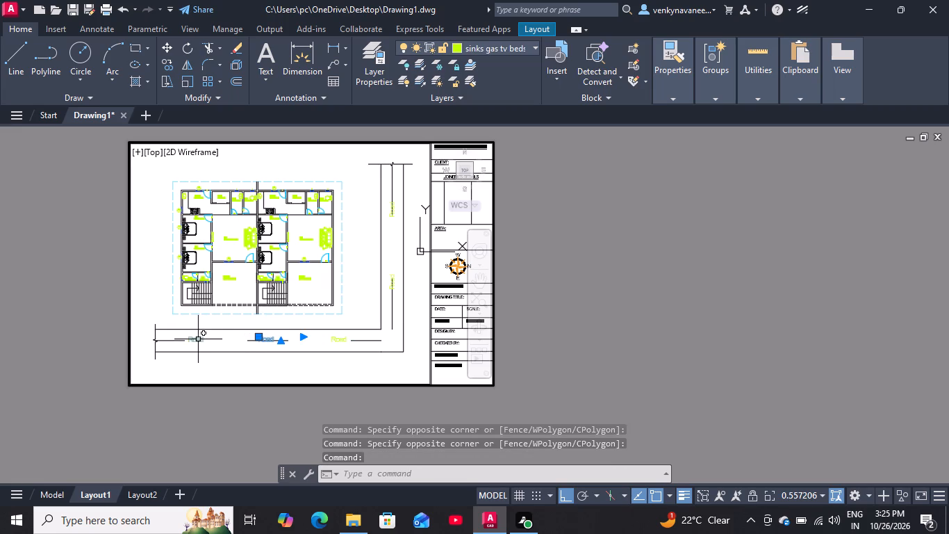
left_click(198, 339)
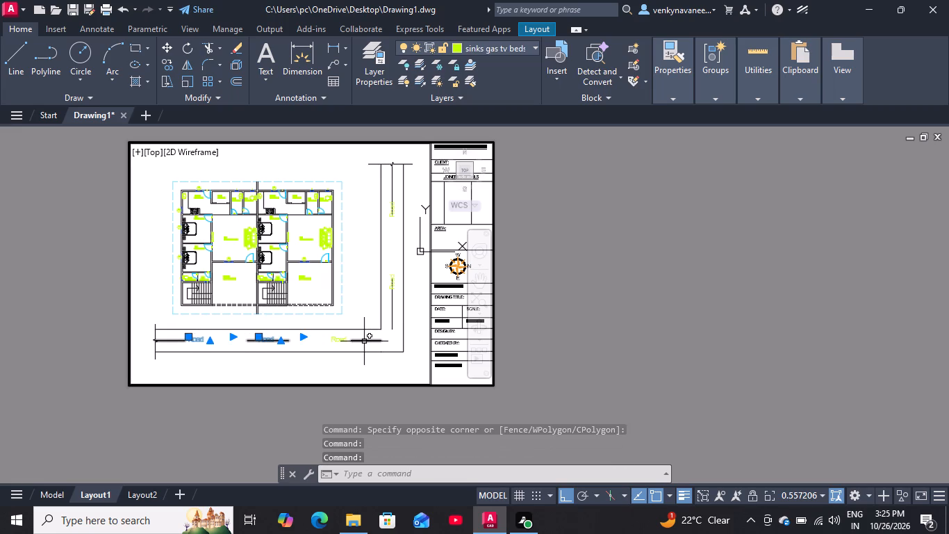
left_click(394, 280)
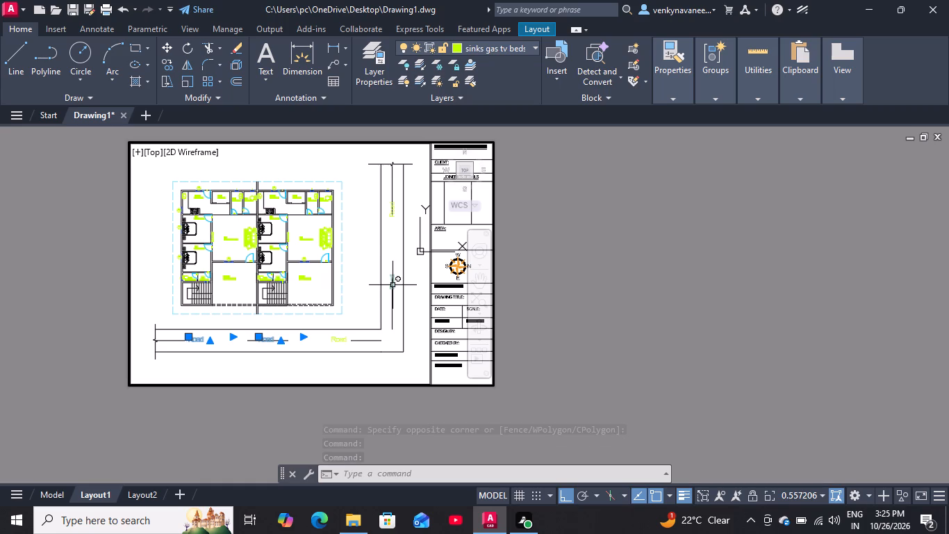
key("Delete")
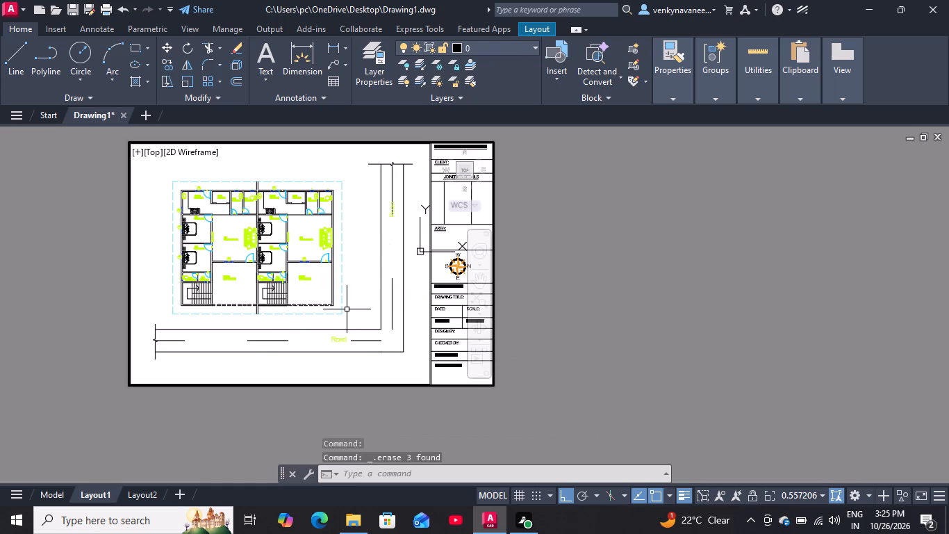
Move the remaining Road label on the horizontal road into the centreline gap nearest the road's left break line.
left_click(333, 341)
left_click(330, 338)
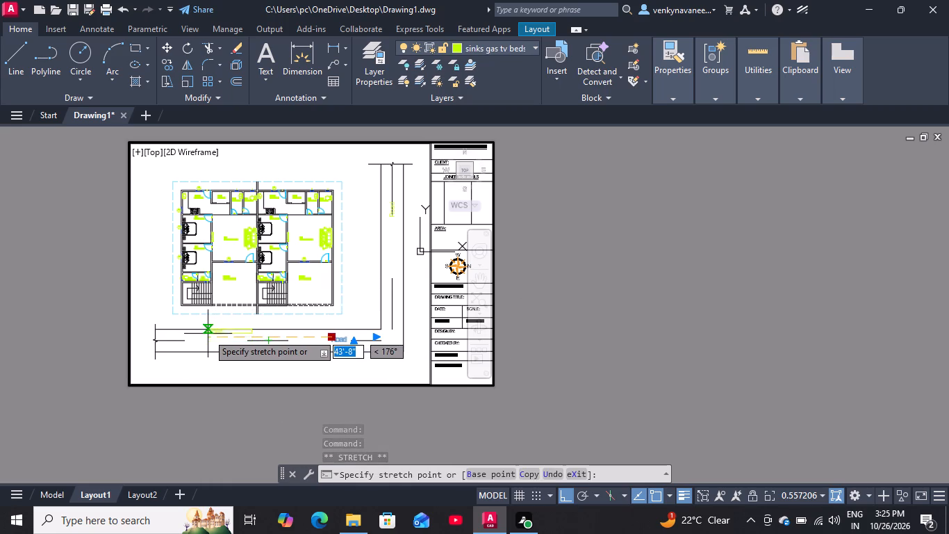
scroll(204, 336, "up", 2)
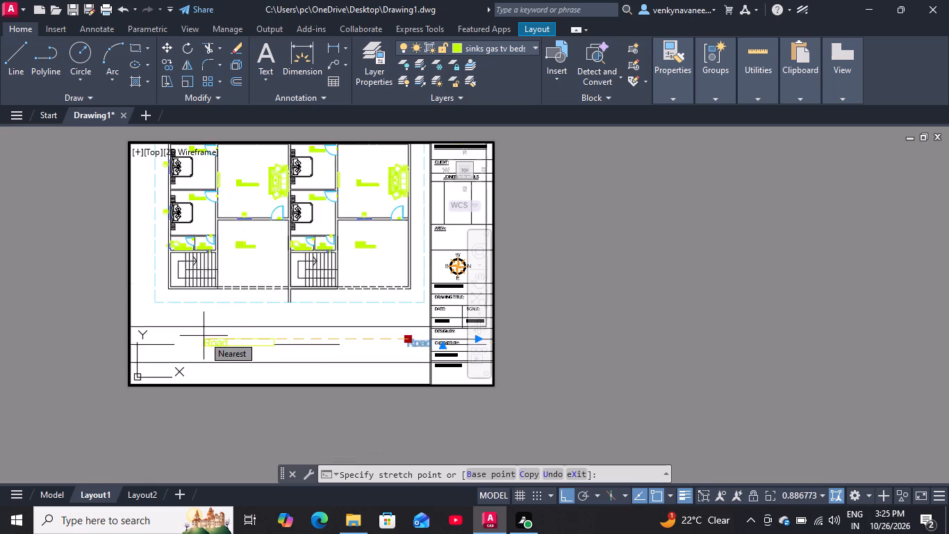
left_click(197, 336)
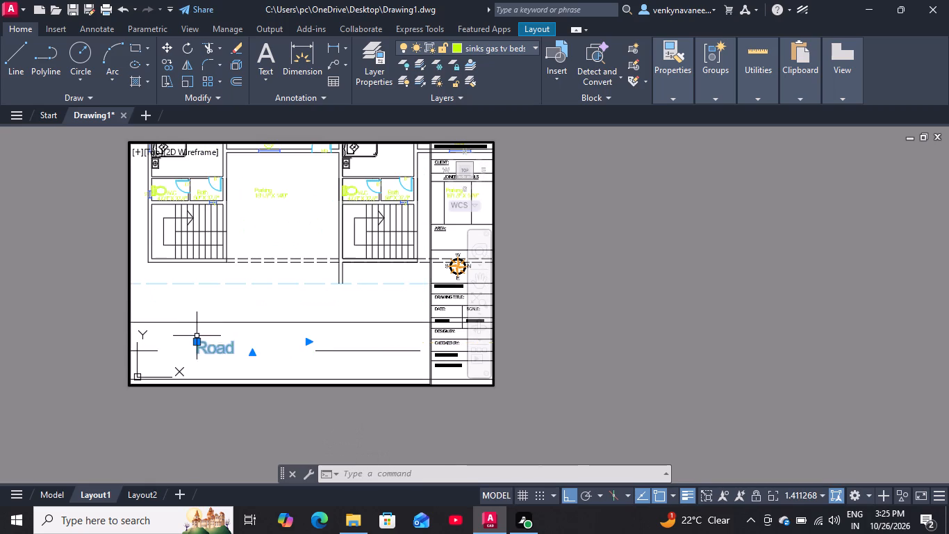
Move the vertical road's Road label about 15 feet straight down into the gap of its centreline.
scroll(208, 329, "down", 2)
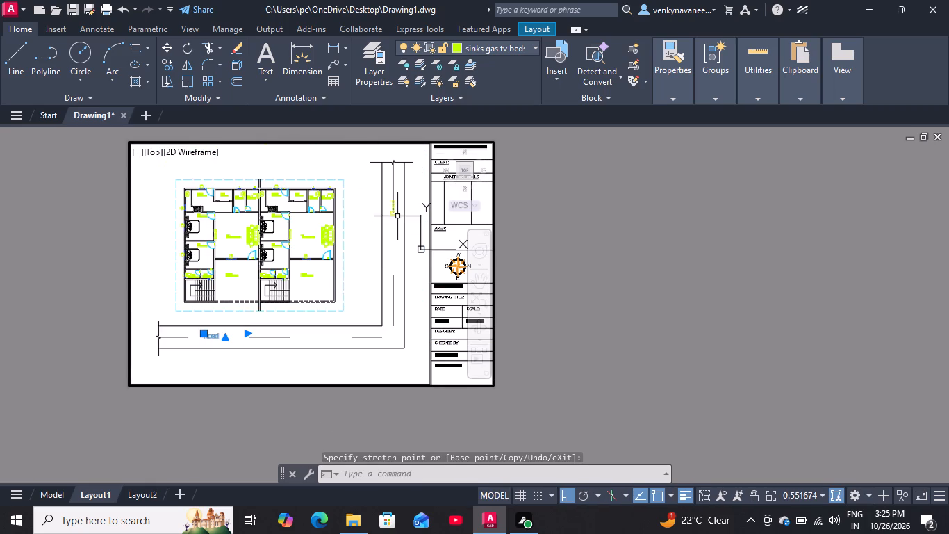
scroll(397, 216, "up", 2)
left_click(389, 211)
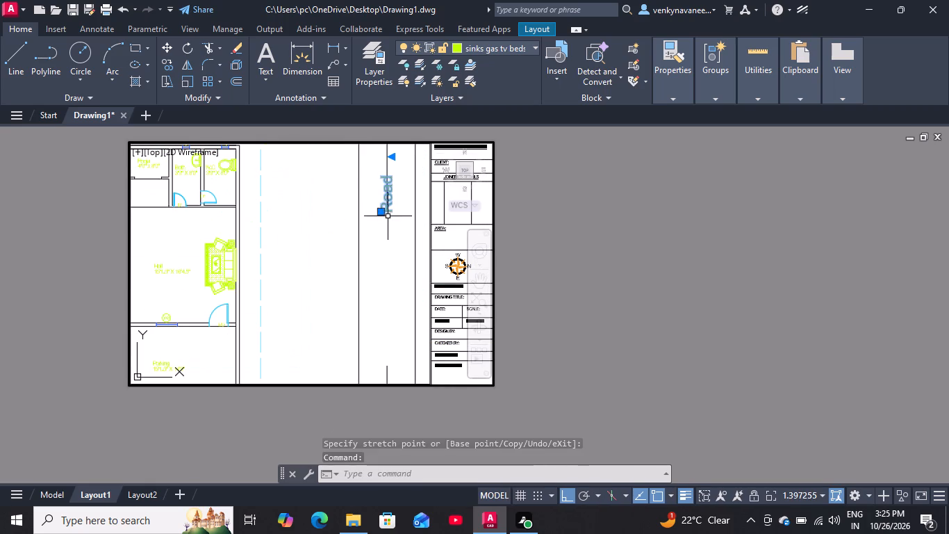
left_click(381, 212)
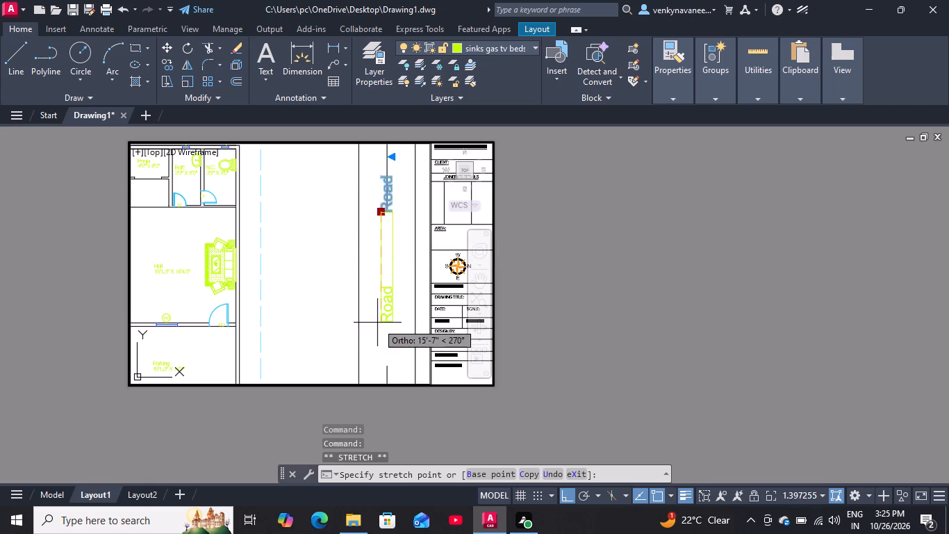
left_click(377, 318)
key("Escape")
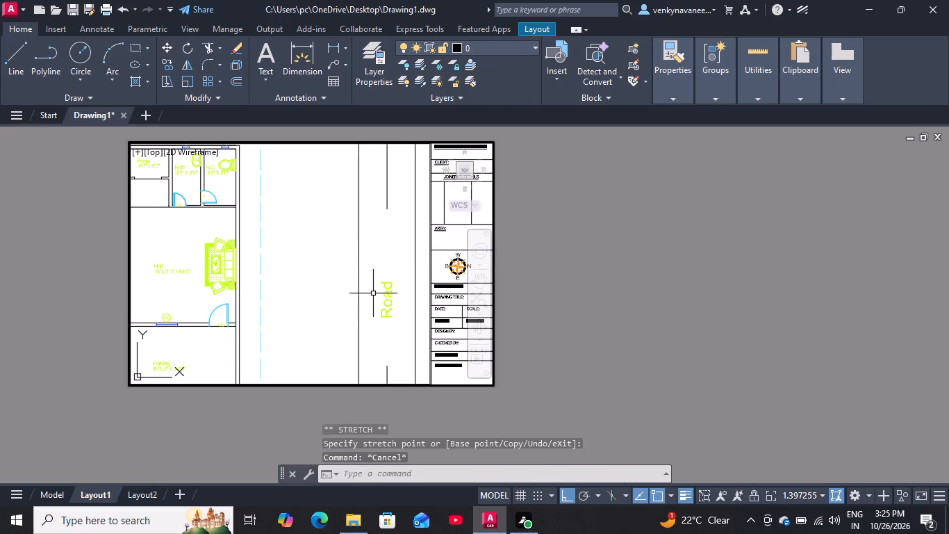
Reframe the floor plan and both roads so they sit centred within the Layout1 viewport.
scroll(372, 260, "down", 3)
scroll(372, 285, "up", 1)
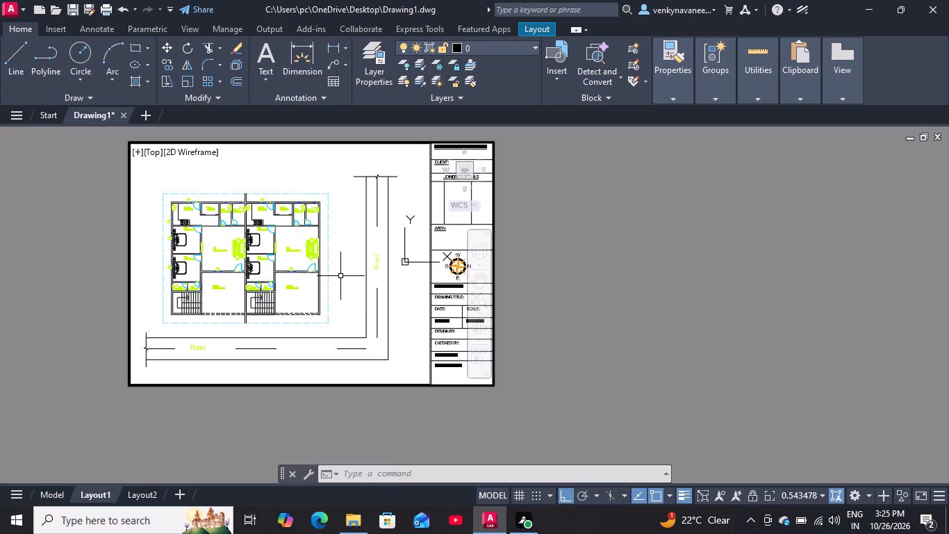
left_click(475, 278)
left_click_drag(339, 222, 350, 213)
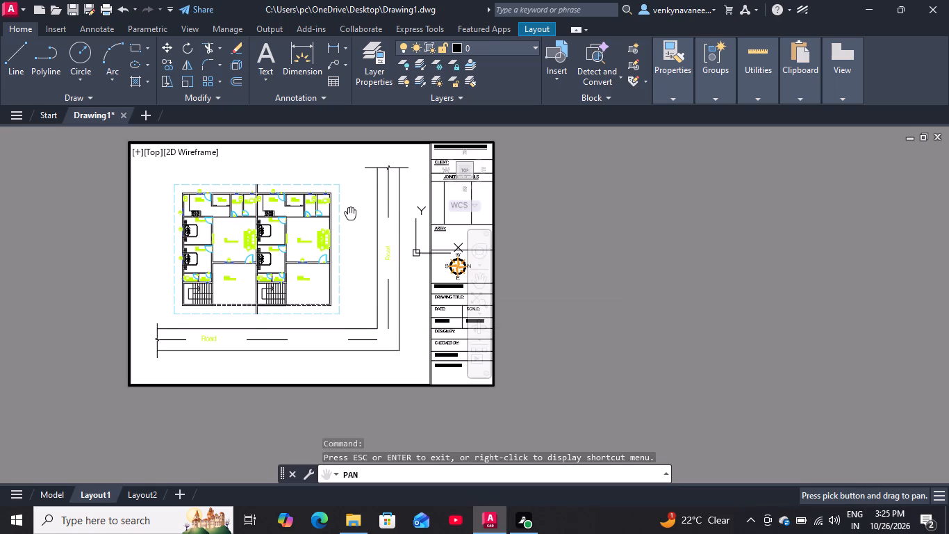
left_click_drag(350, 213, 356, 210)
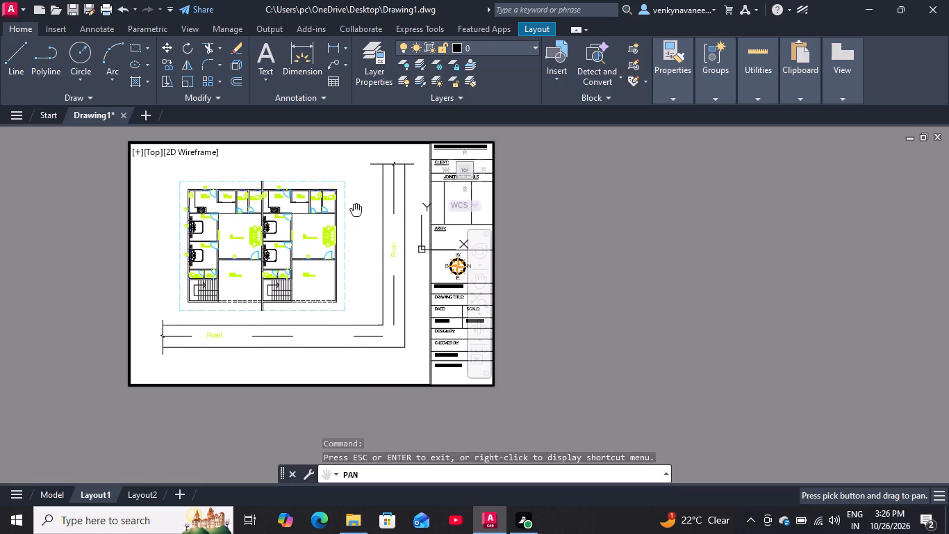
left_click_drag(356, 210, 357, 211)
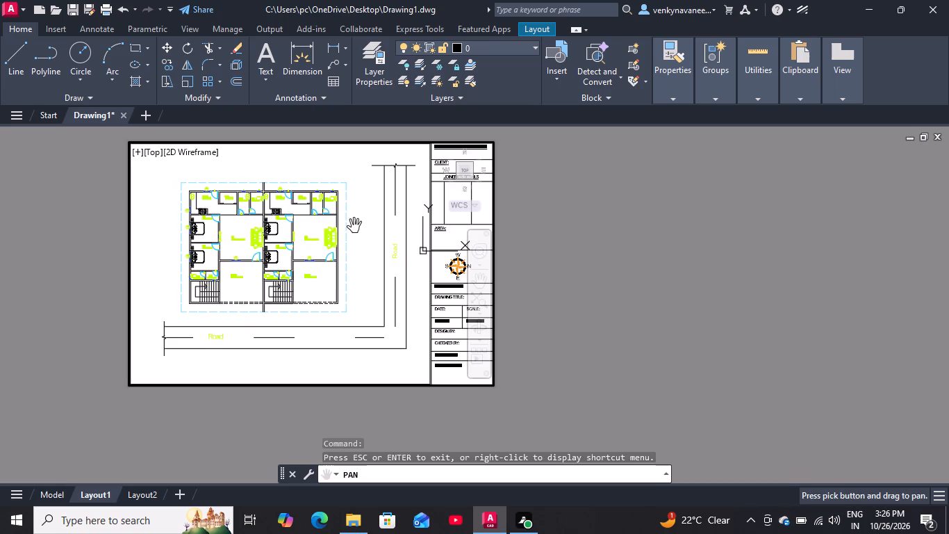
key("space")
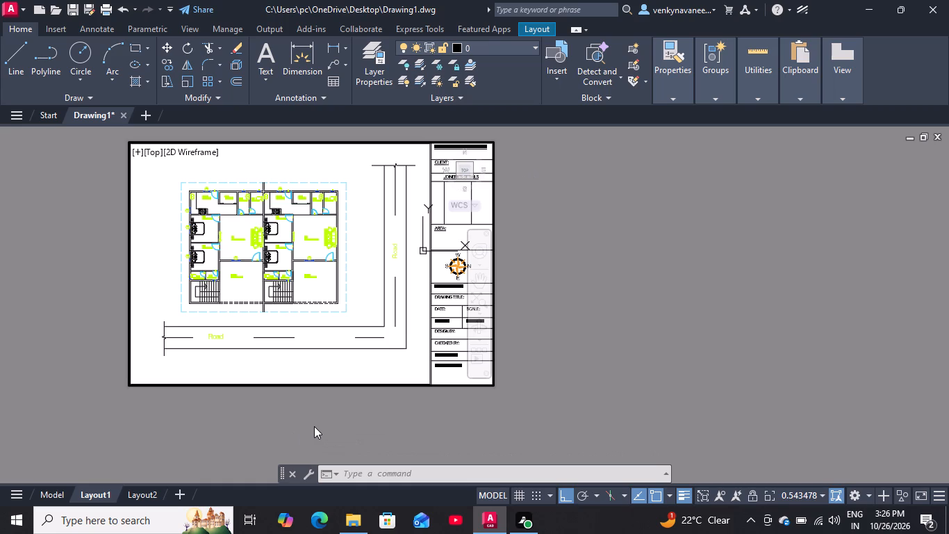
Preview the Layout1 plot with the DWG To PDF plotter, examine the plan and Road labels, and close it without plotting.
key("ctrl+p")
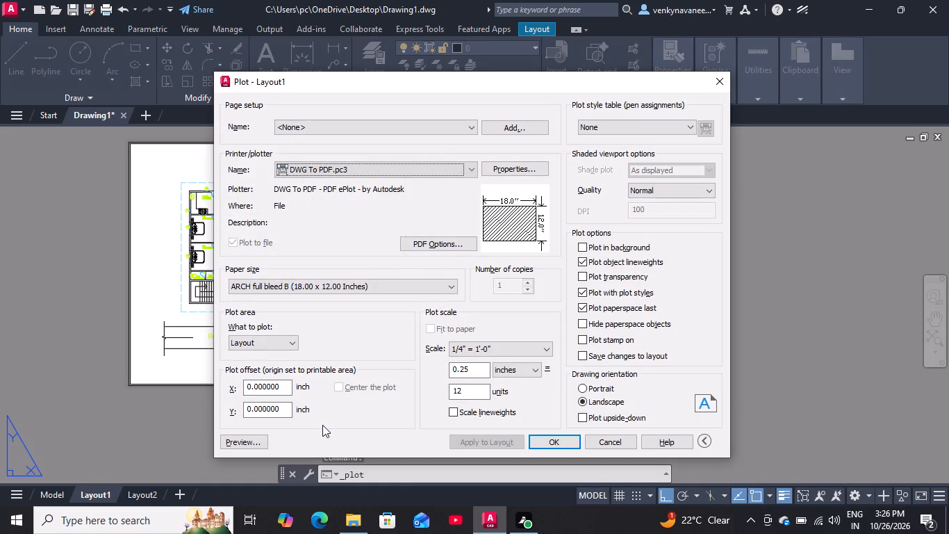
left_click(246, 444)
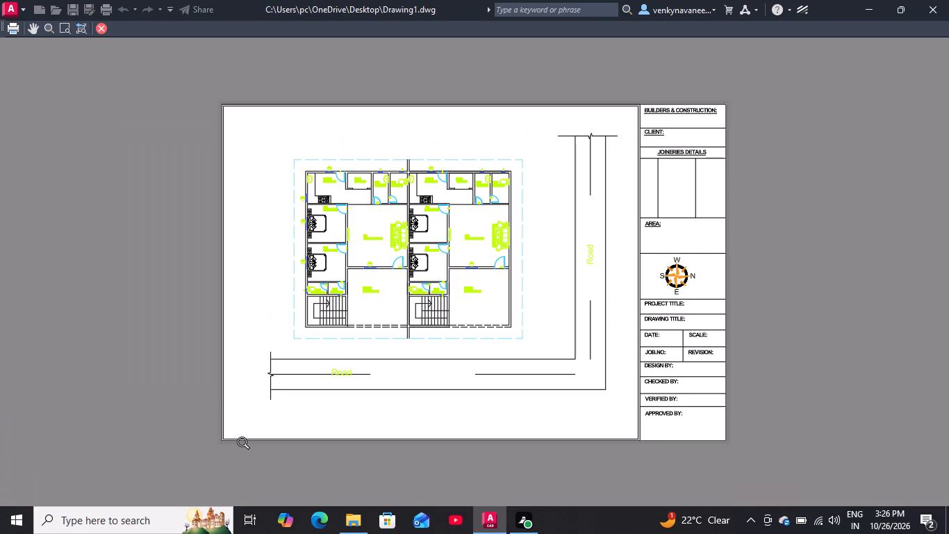
scroll(458, 343, "up", 1)
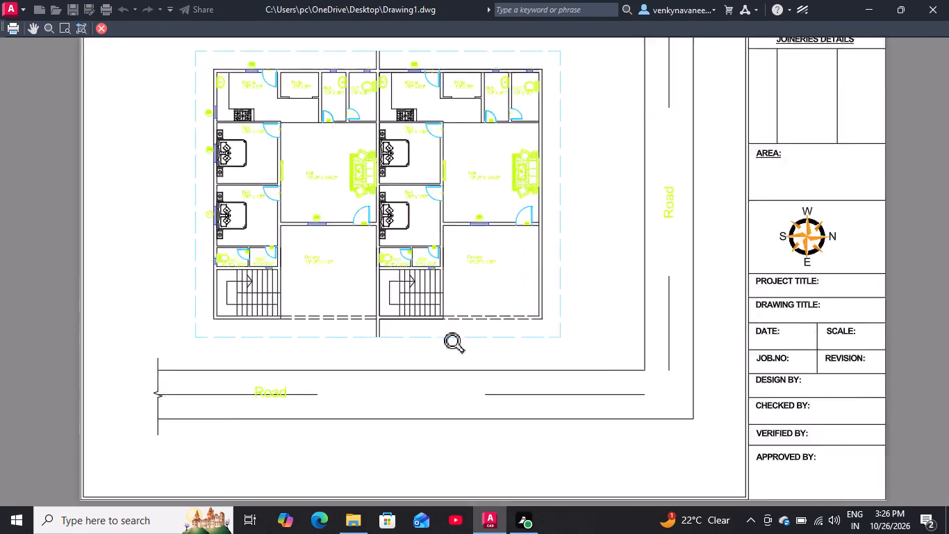
scroll(458, 343, "up", 2)
scroll(456, 343, "down", 3)
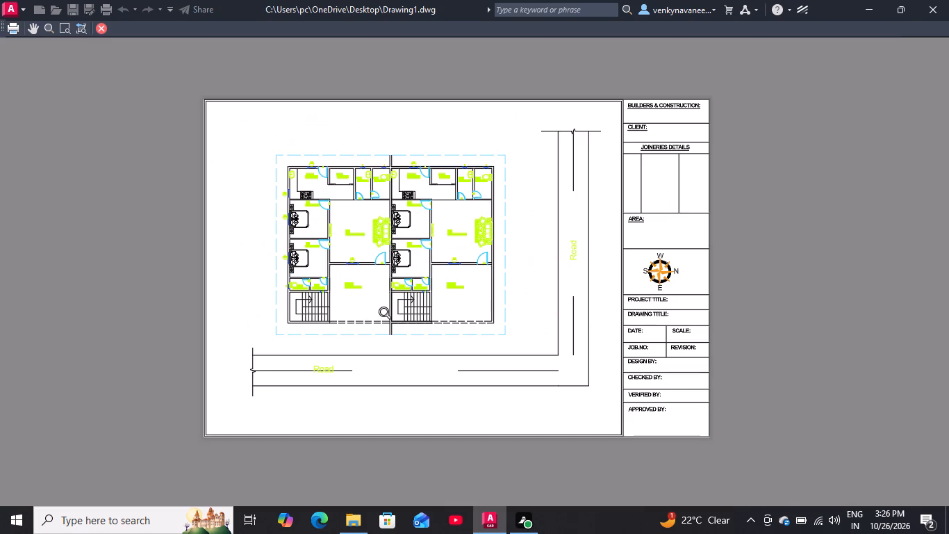
scroll(387, 314, "up", 2)
scroll(387, 314, "down", 1)
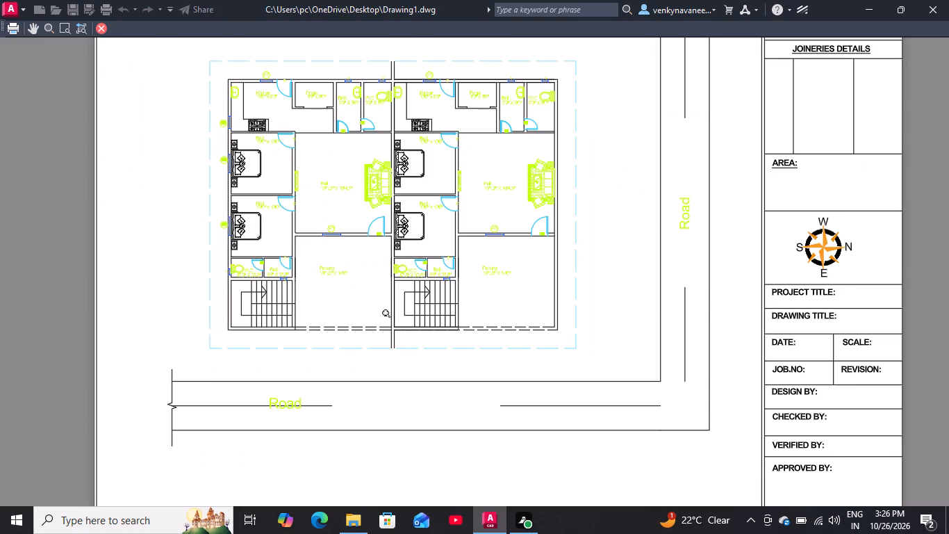
scroll(387, 313, "down", 1)
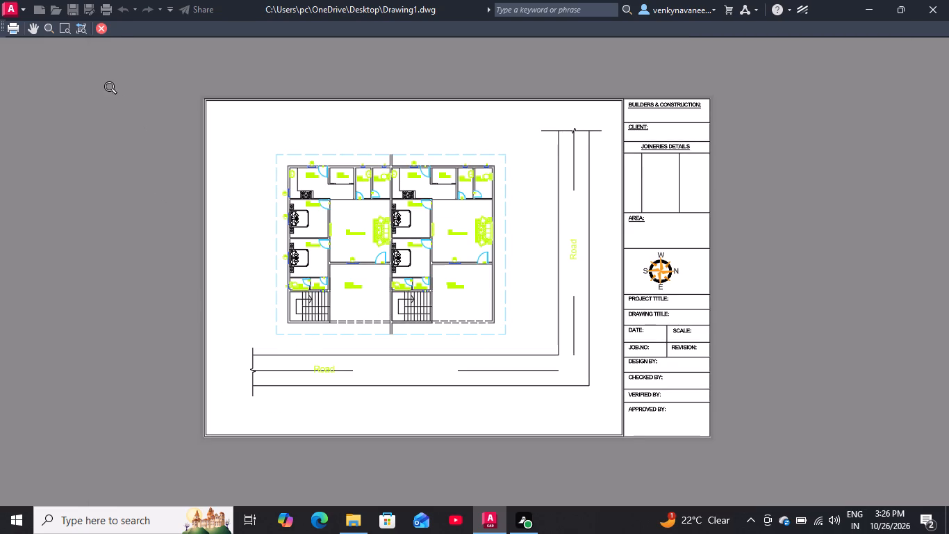
left_click(104, 29)
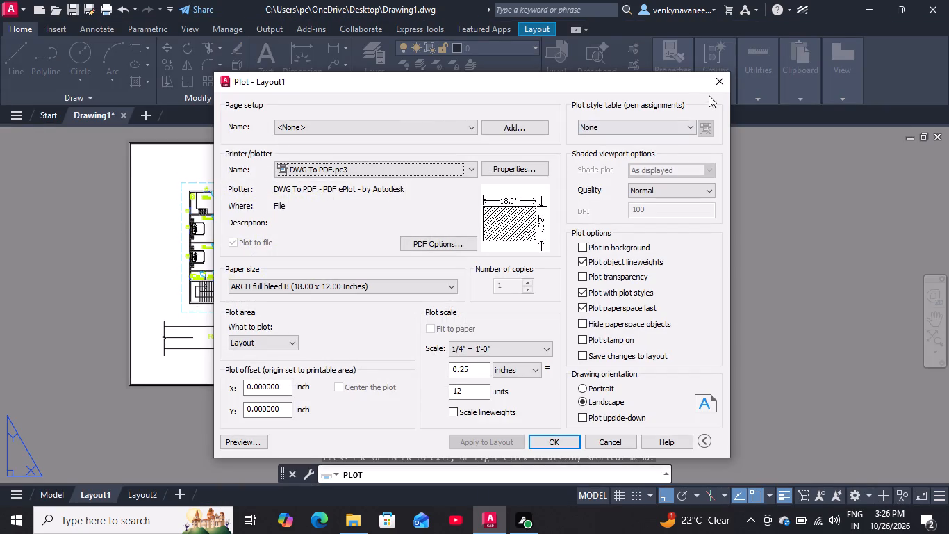
left_click(724, 80)
Move the vertical road's two edge lines, centreline and top break line 8'-0" straight left toward the floor plan.
scroll(349, 254, "up", 2)
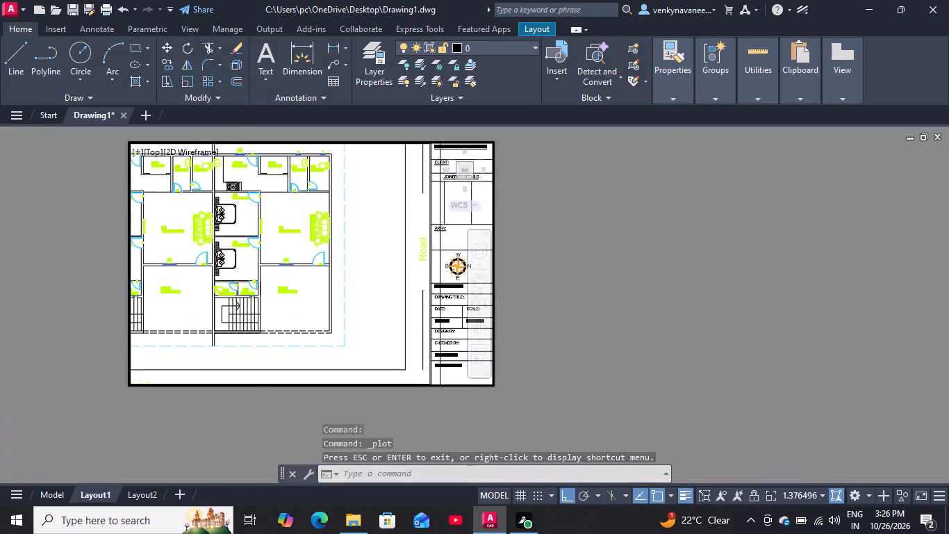
scroll(361, 265, "down", 2)
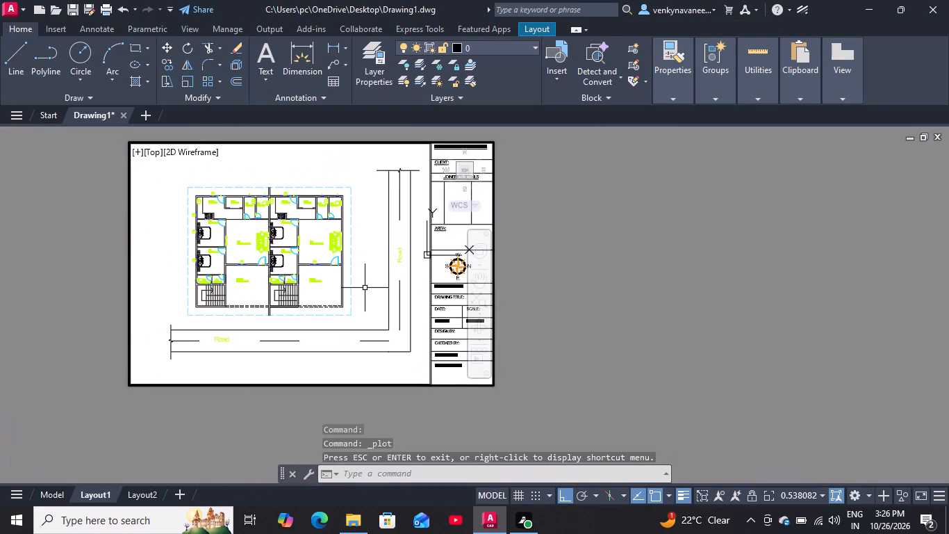
left_click_drag(415, 281, 407, 284)
left_click(379, 296)
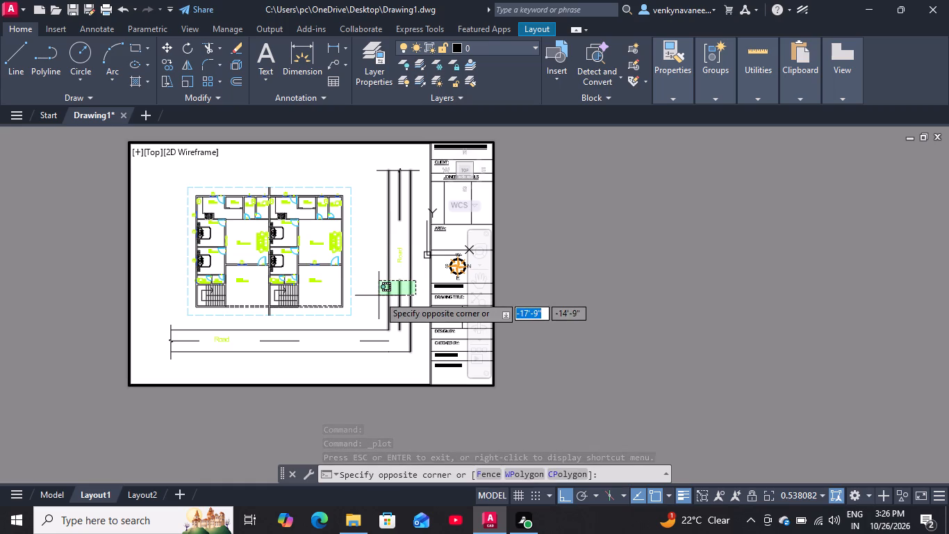
left_click(399, 264)
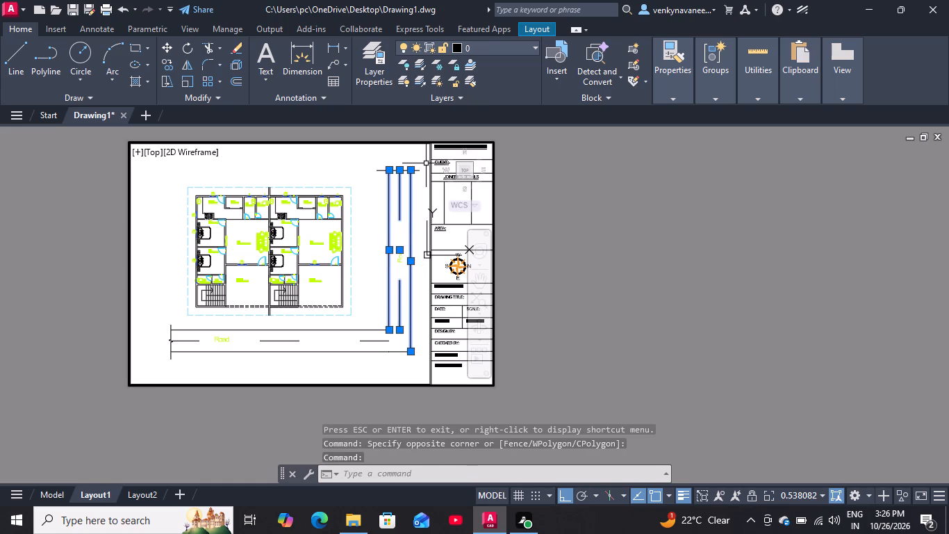
left_click(426, 163)
left_click(409, 181)
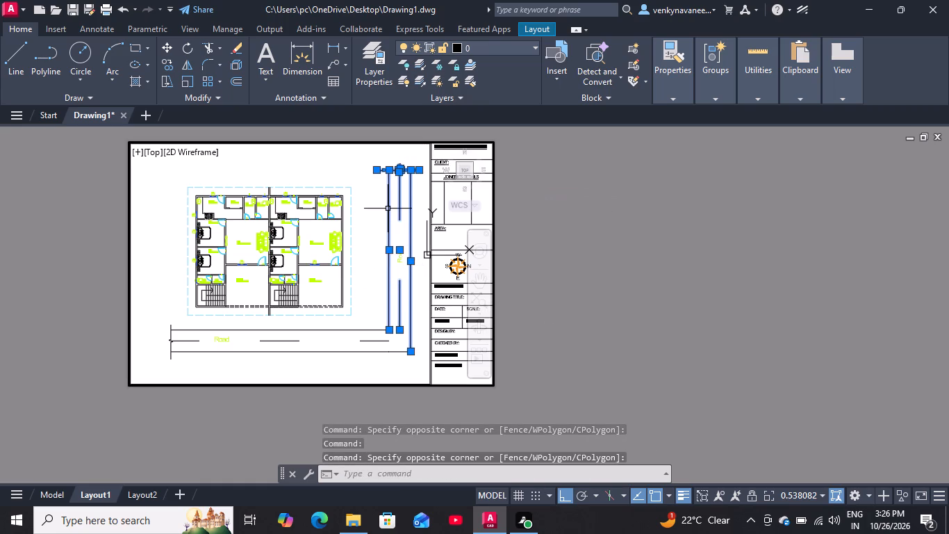
key("m")
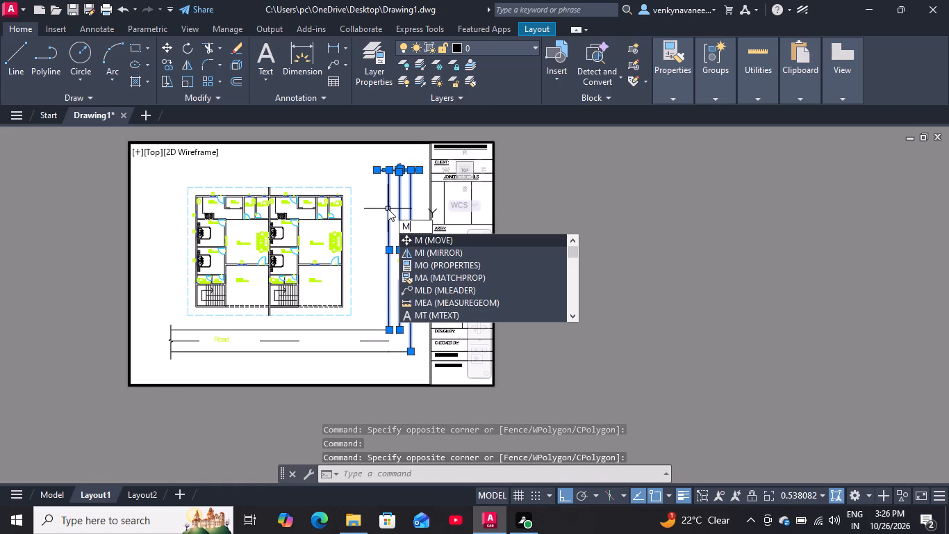
key("apostrophe")
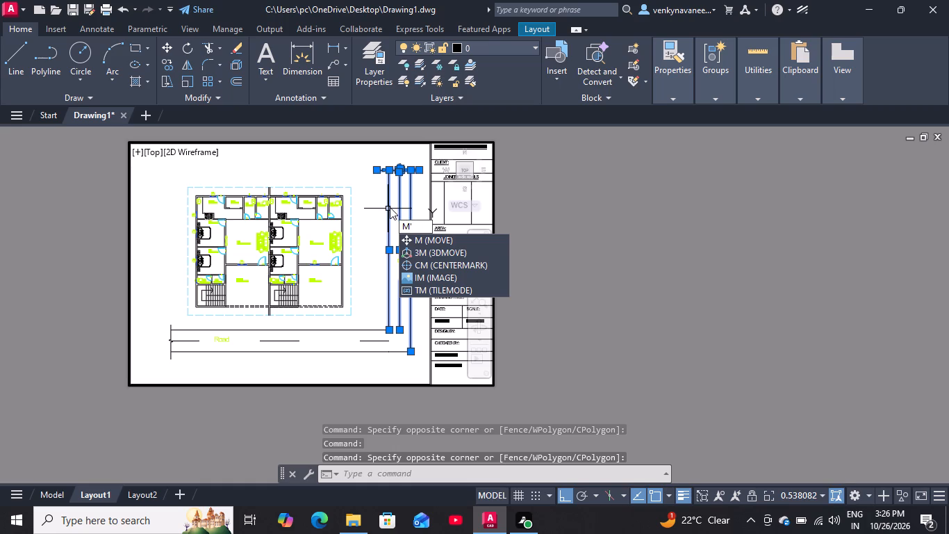
left_click(406, 241)
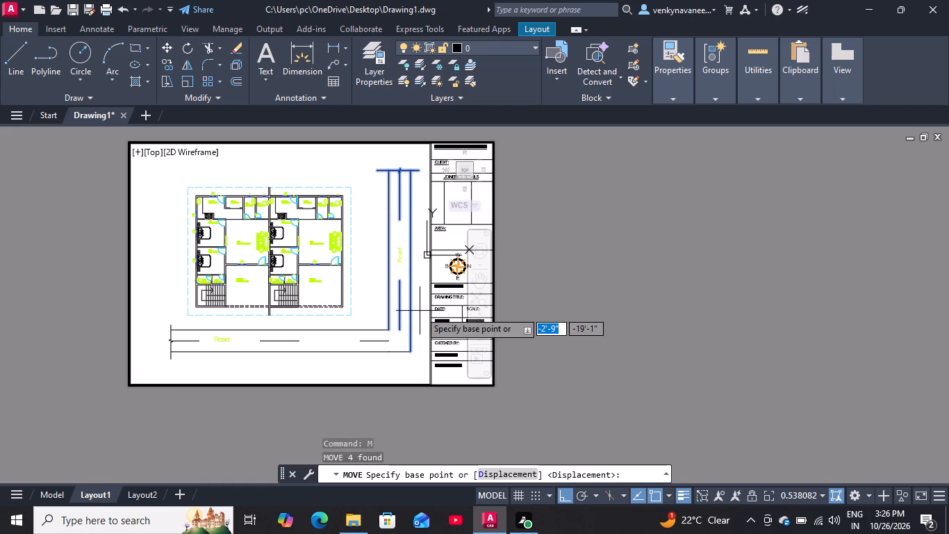
left_click(413, 353)
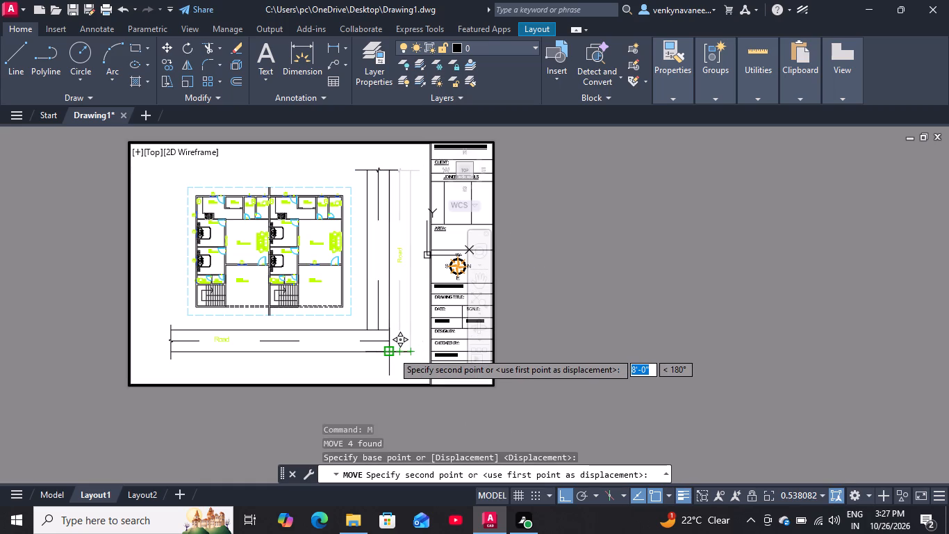
left_click(392, 352)
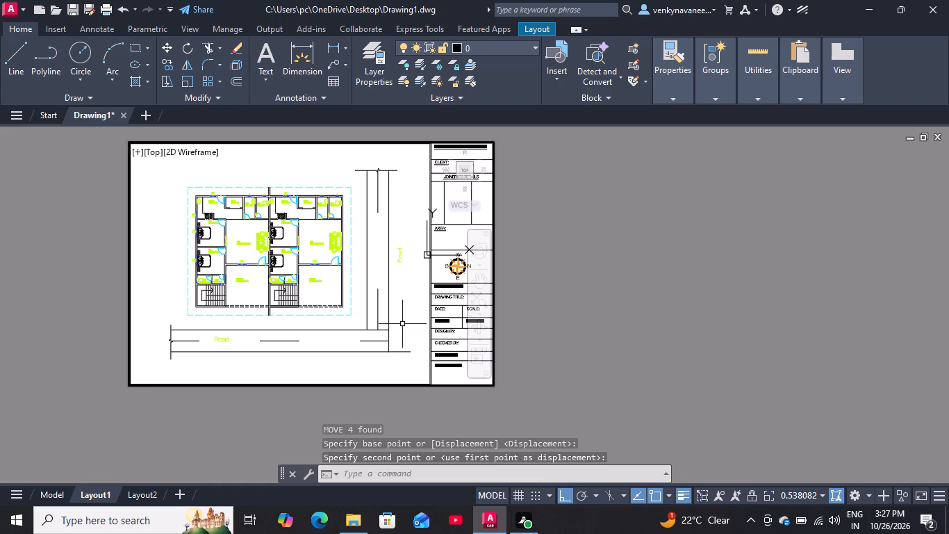
Move the vertical road's Road label about 8'-7" straight left into the gap of the relocated centreline.
left_click(398, 262)
left_click(399, 264)
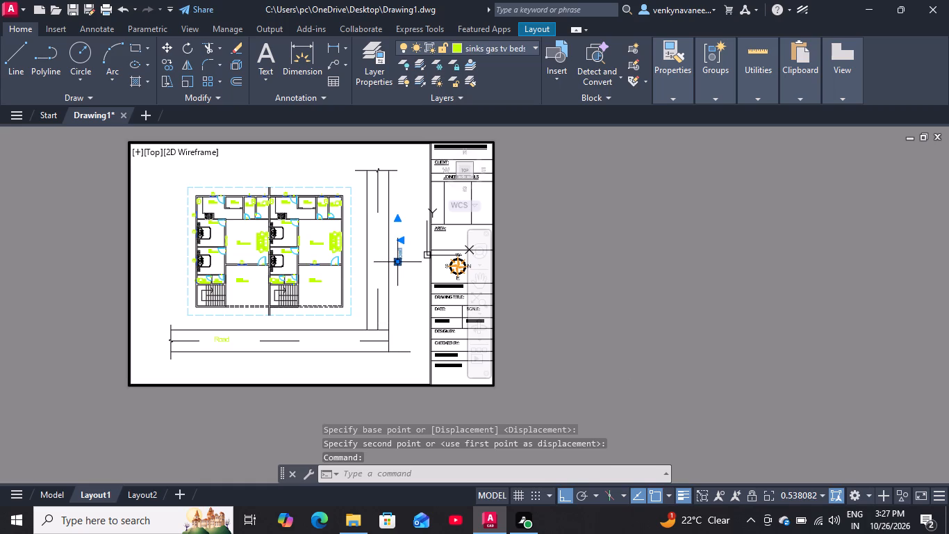
scroll(369, 268, "up", 3)
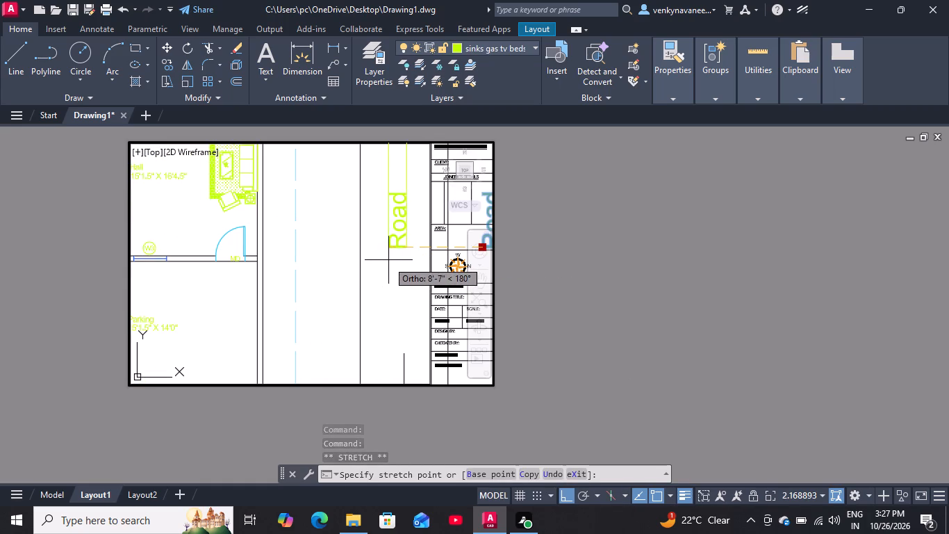
left_click(388, 260)
scroll(379, 261, "down", 3)
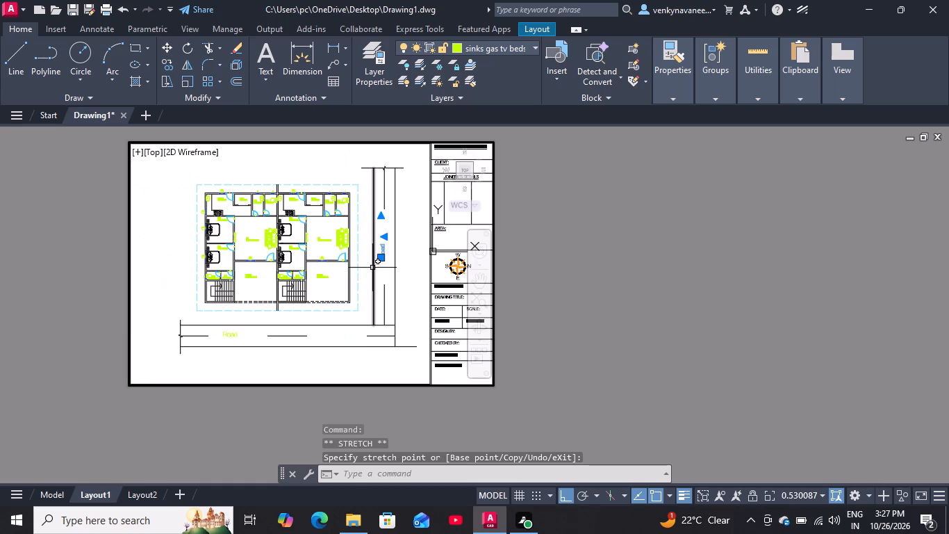
scroll(366, 341, "up", 1)
scroll(371, 339, "down", 1)
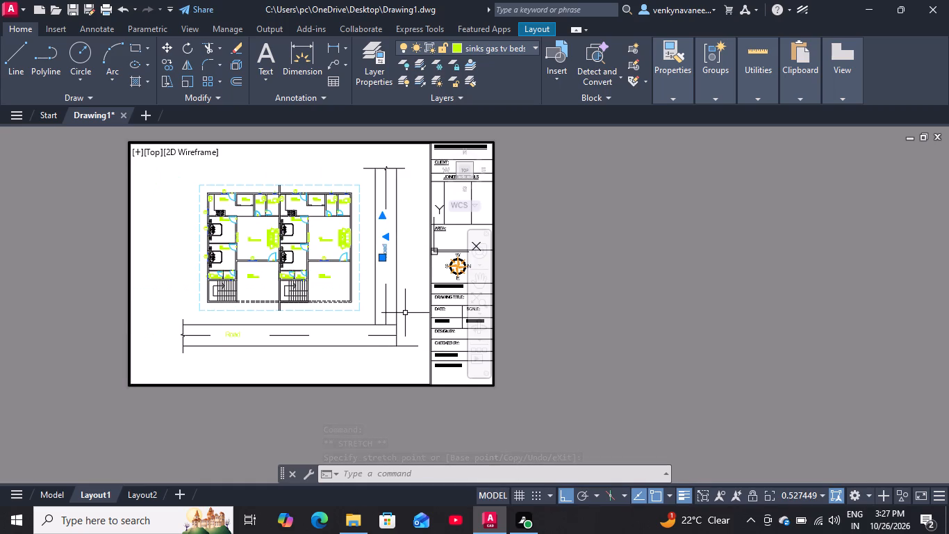
Trim the end of the horizontal road's lower edge line that overhangs the vertical road's outer edge.
type("TR")
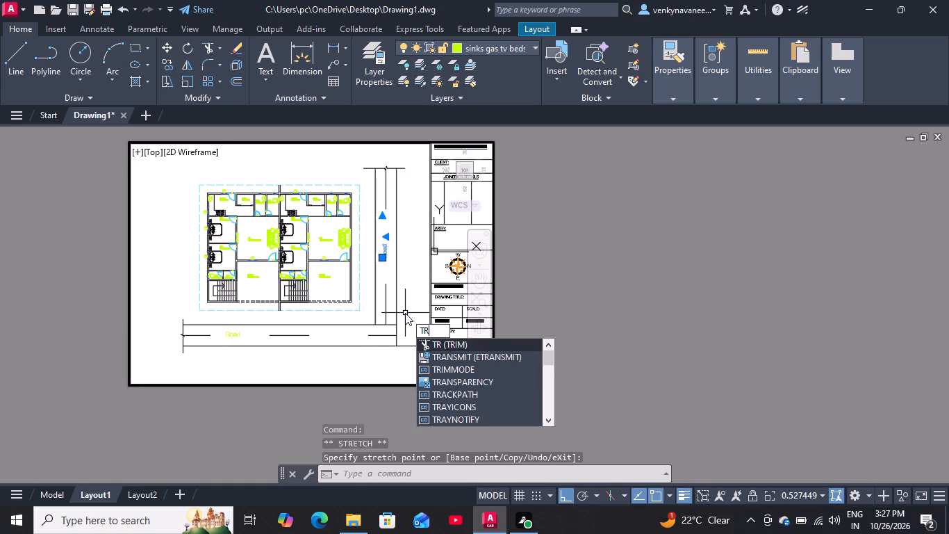
key("Return")
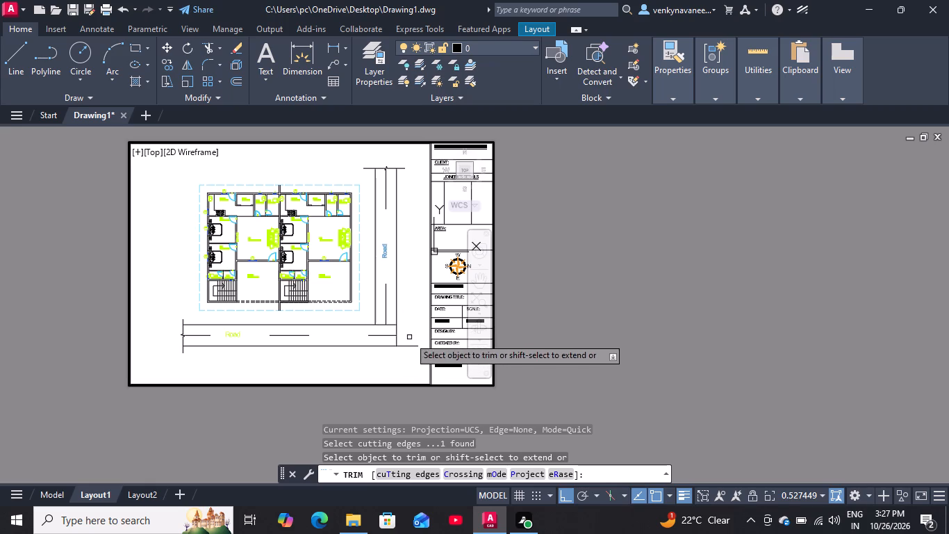
left_click_drag(409, 337, 410, 359)
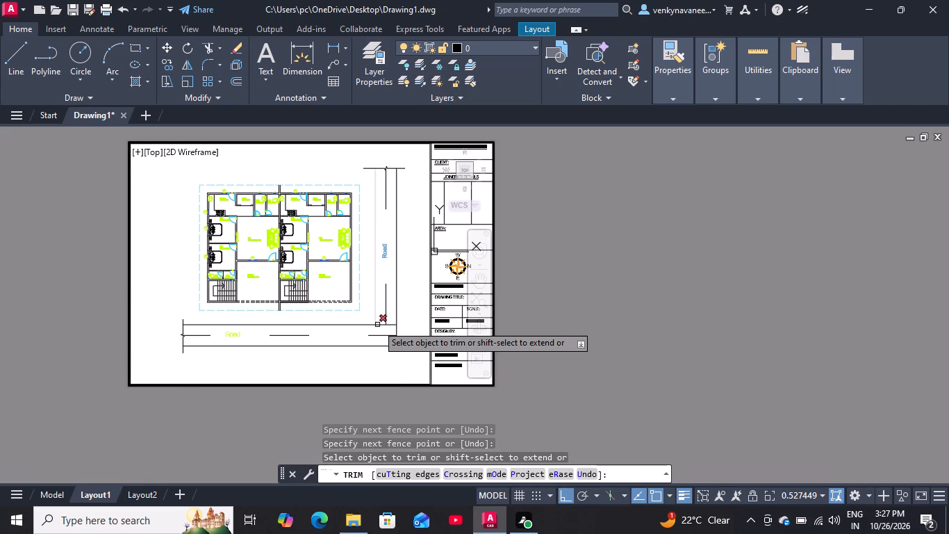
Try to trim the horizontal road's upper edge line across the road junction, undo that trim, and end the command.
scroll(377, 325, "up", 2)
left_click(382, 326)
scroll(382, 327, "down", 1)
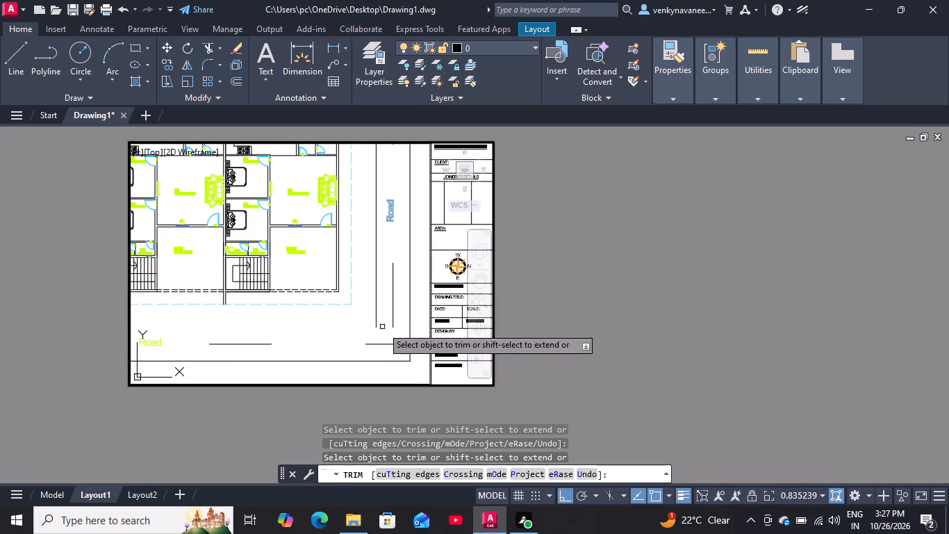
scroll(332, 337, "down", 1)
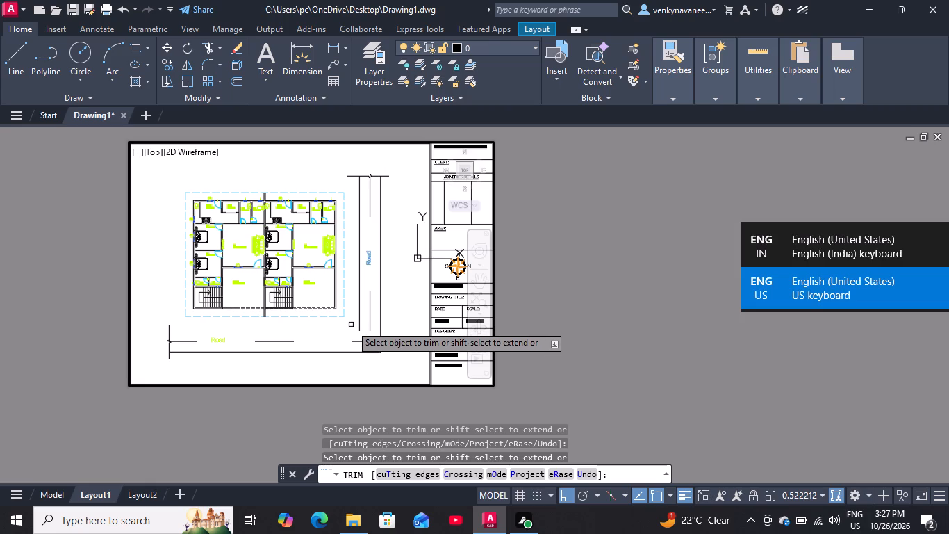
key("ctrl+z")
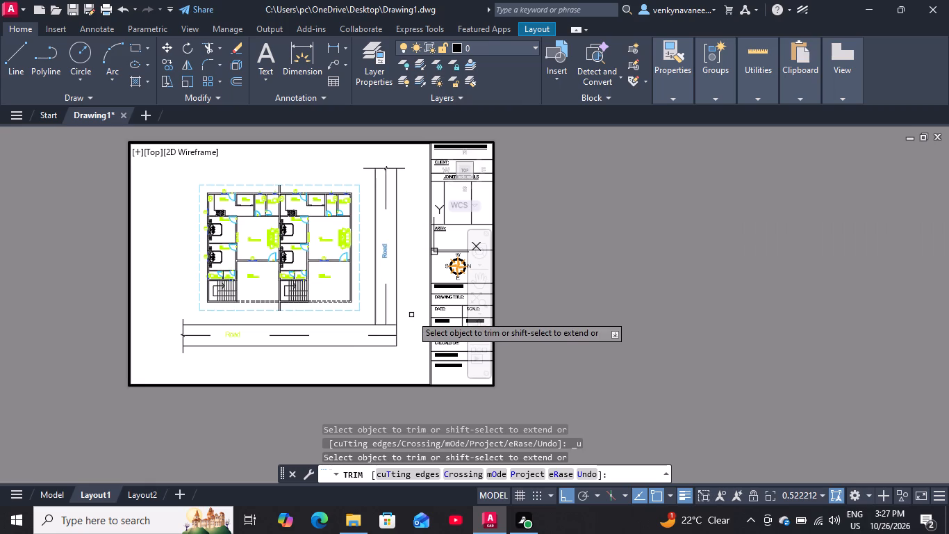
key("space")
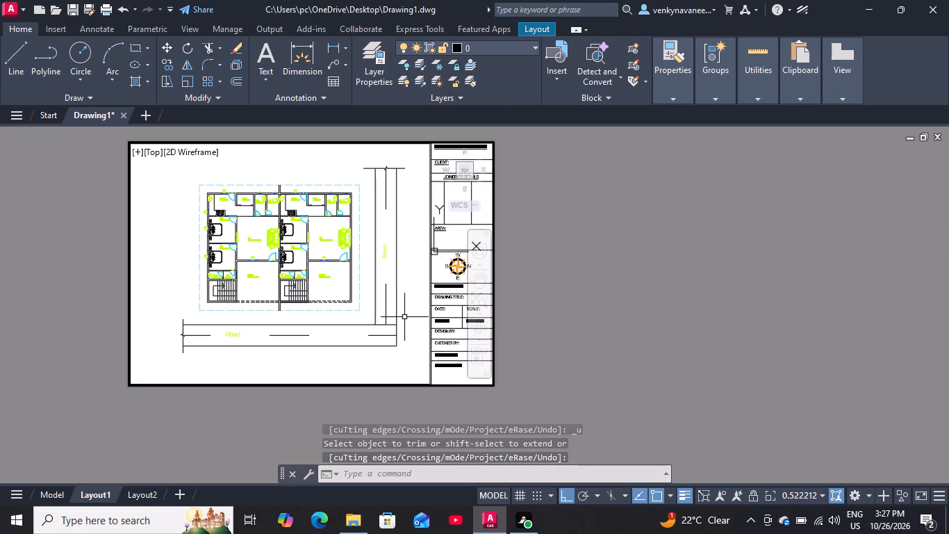
Extend the vertical road's inner edge line down to the horizontal road's centreline.
type("EX")
key("Return")
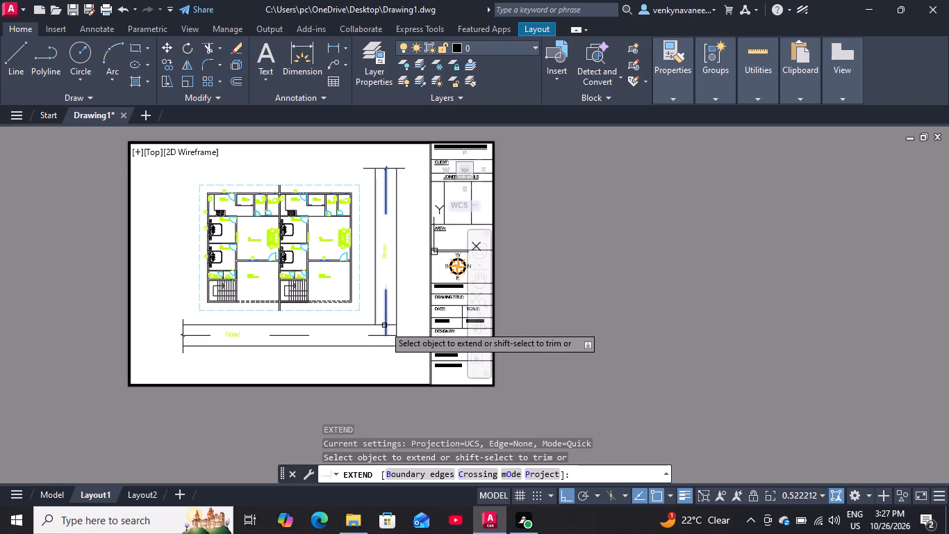
left_click(374, 319)
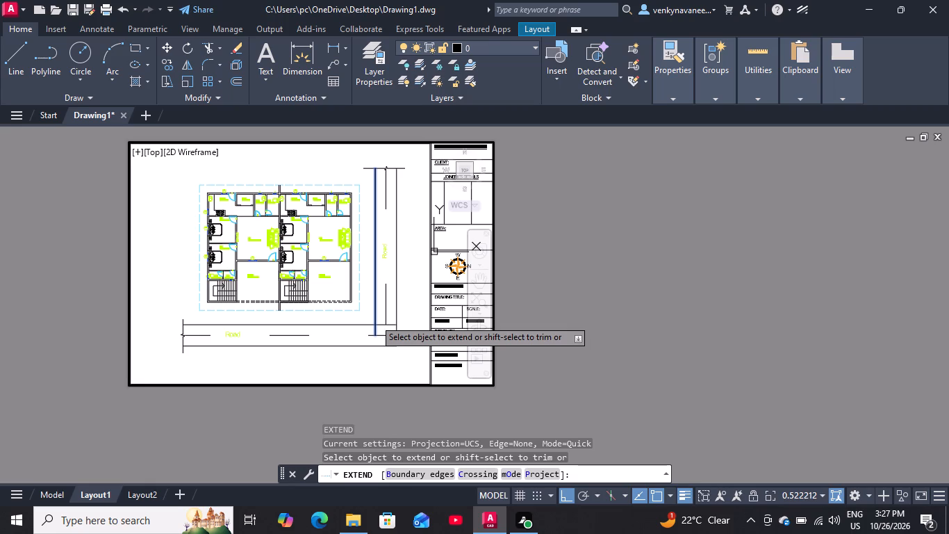
key("space")
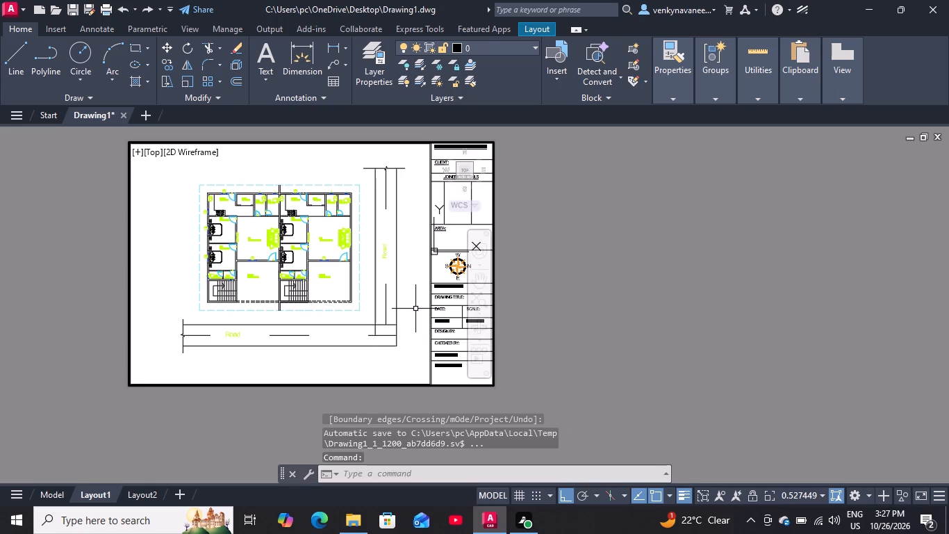
Trim the inner edge line's extension below the corner and the horizontal road's upper edge line across the junction opening.
type("TR")
key("Return")
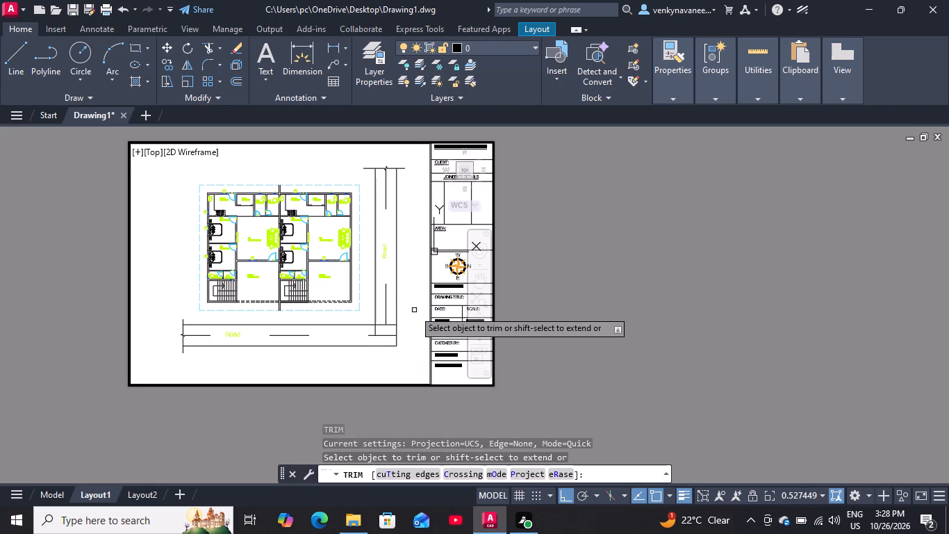
left_click(374, 330)
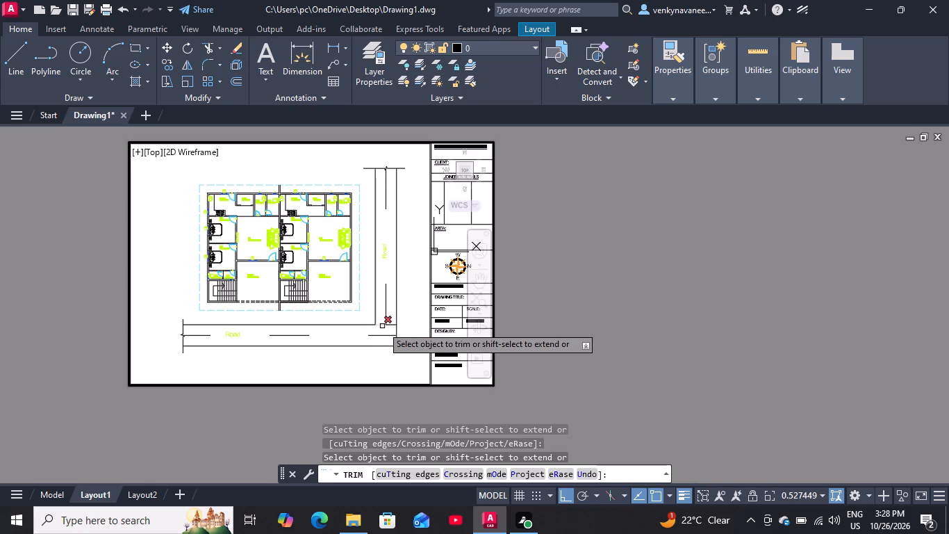
left_click(381, 326)
left_click(391, 325)
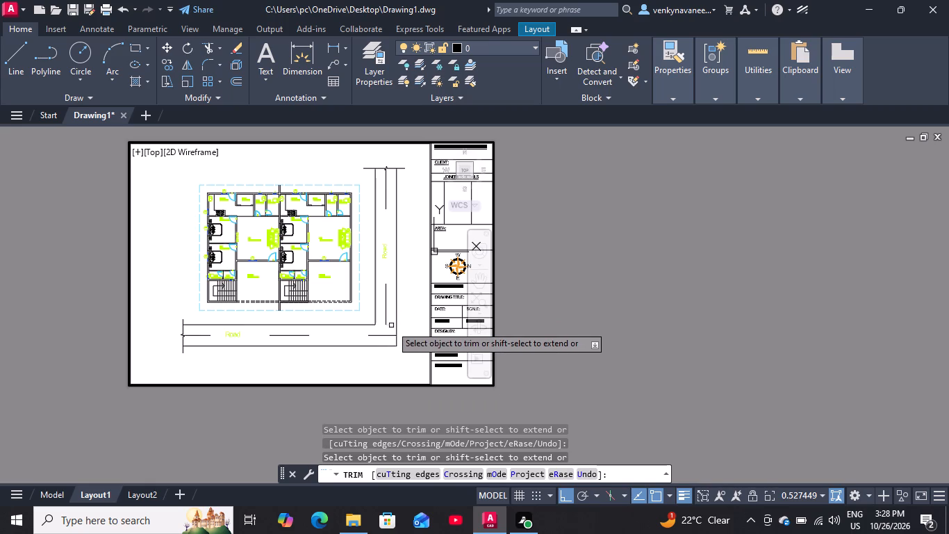
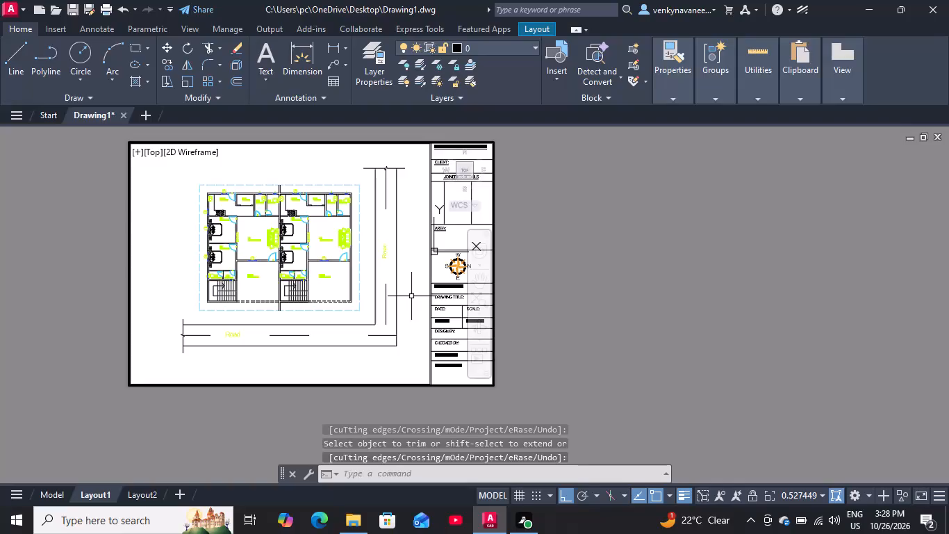
Reframe the plan and both roads inside the Layout1 viewport so they fit clear of the title block, and return to paper space.
scroll(411, 296, "up", 1)
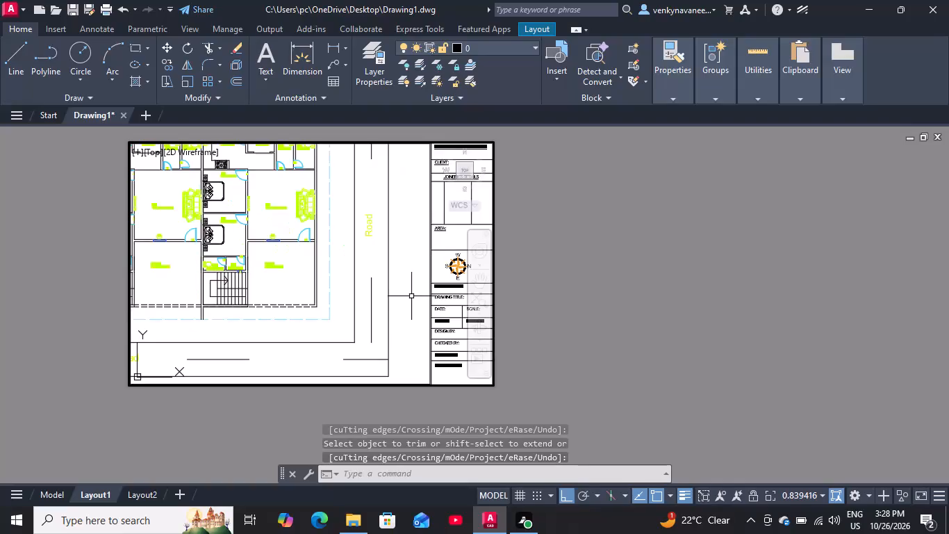
scroll(411, 296, "down", 1)
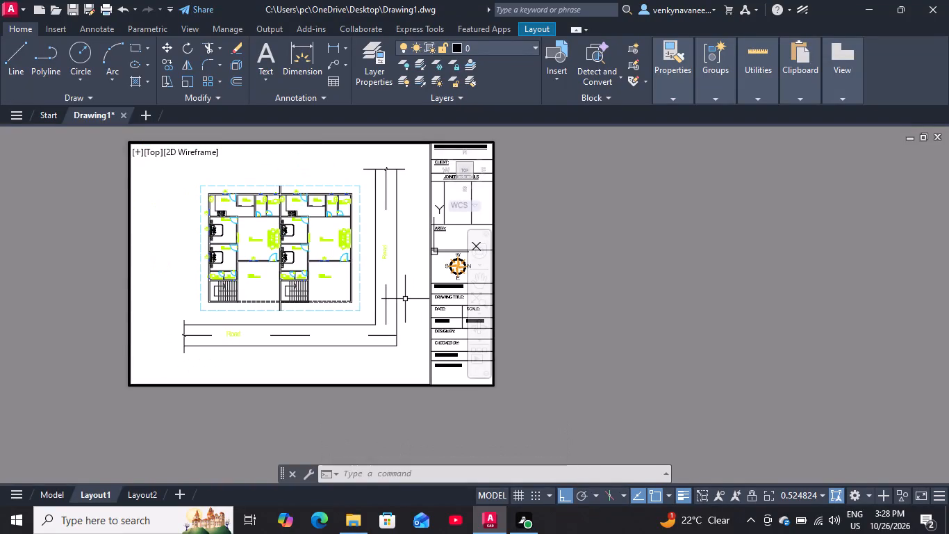
key("z")
key("Return")
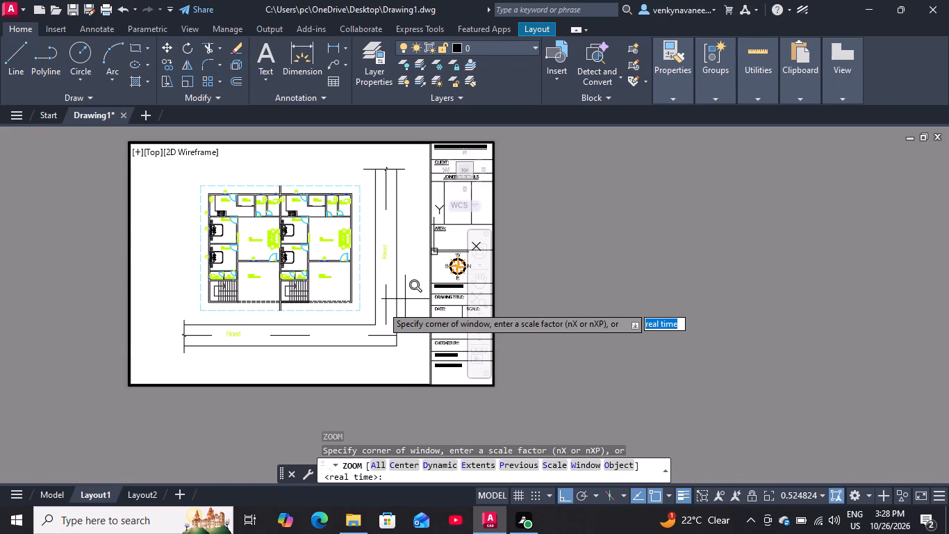
left_click(149, 160)
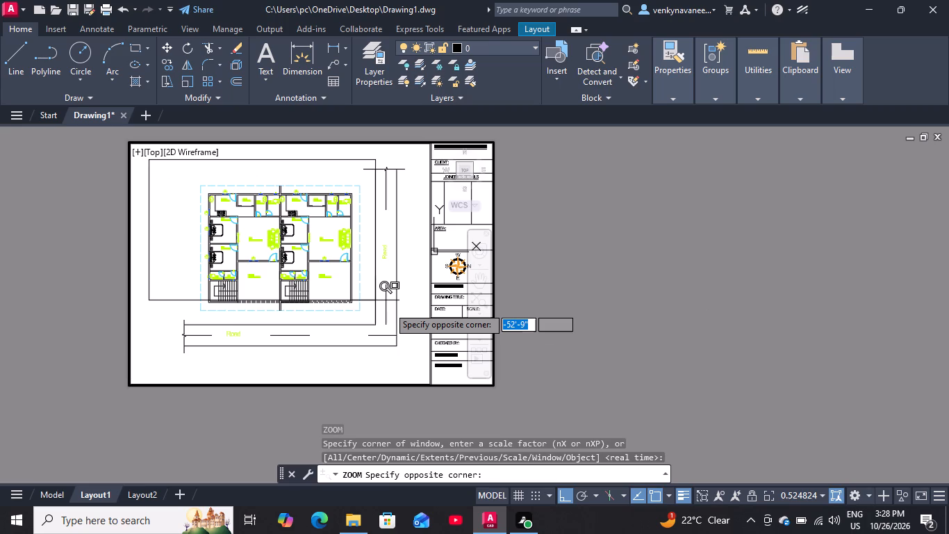
left_click(418, 373)
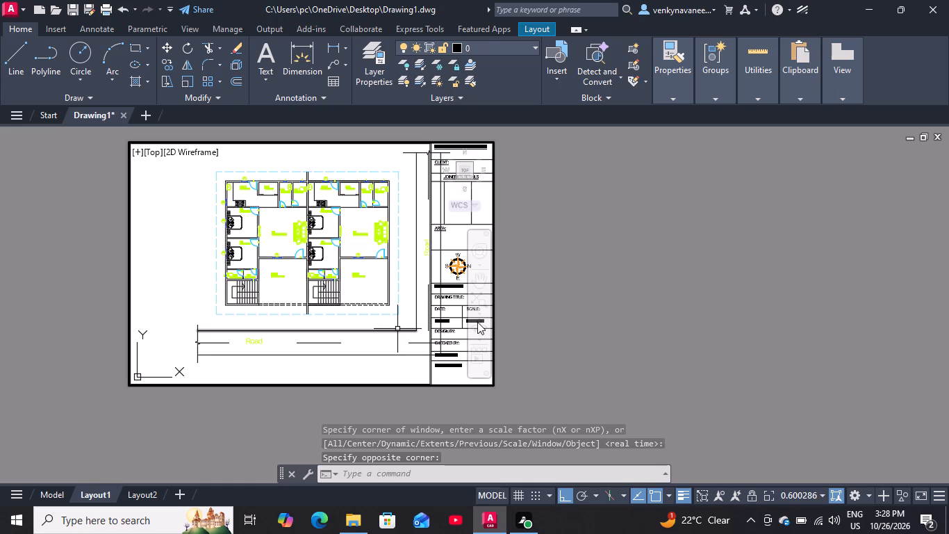
left_click(477, 284)
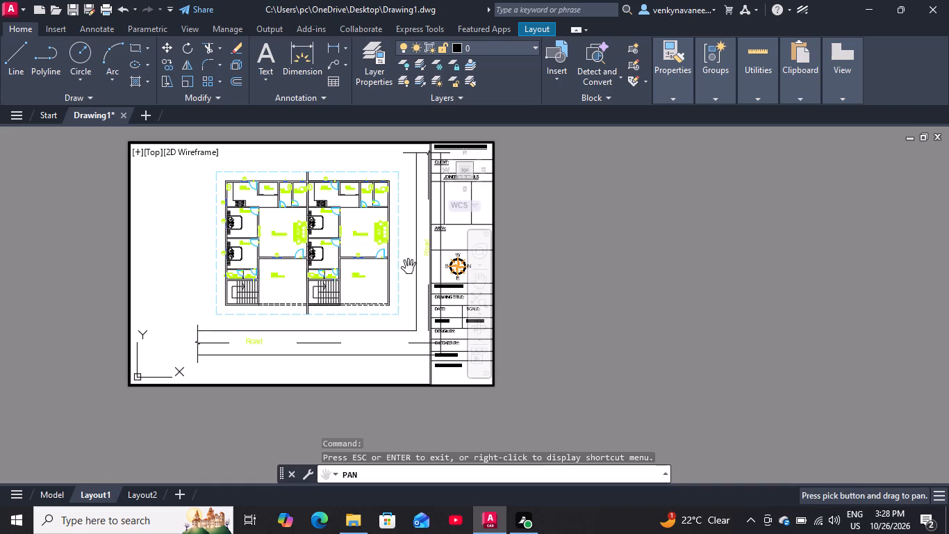
left_click_drag(399, 265, 382, 266)
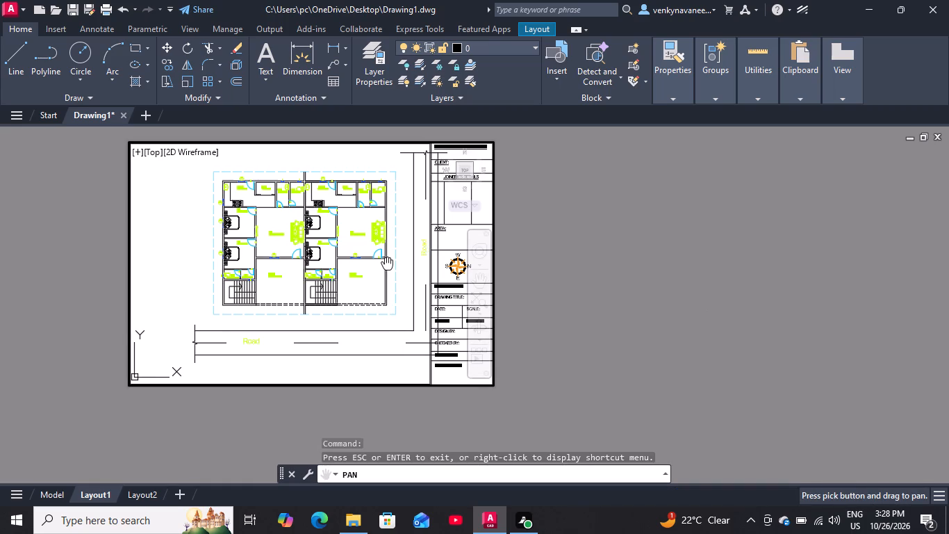
left_click_drag(382, 266, 361, 268)
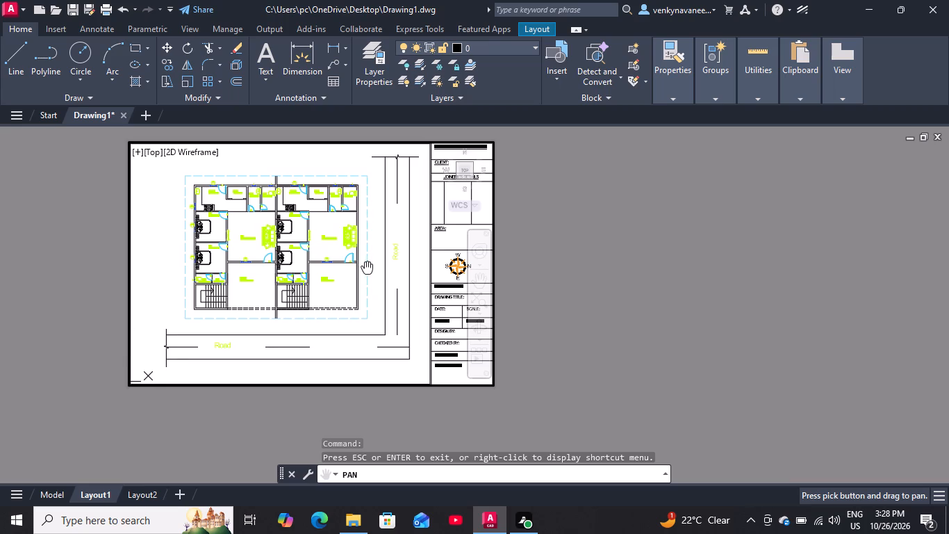
left_click_drag(361, 268, 358, 267)
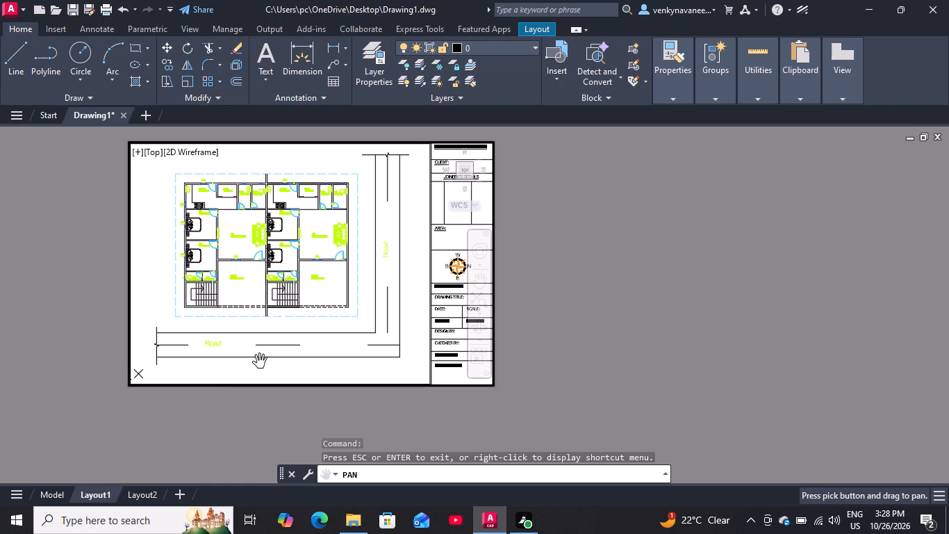
key("Escape")
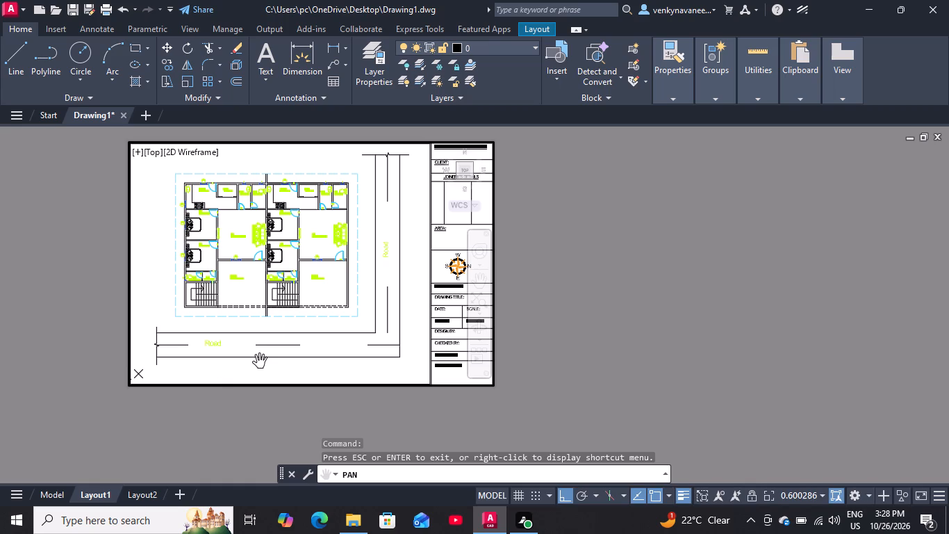
double_click(558, 293)
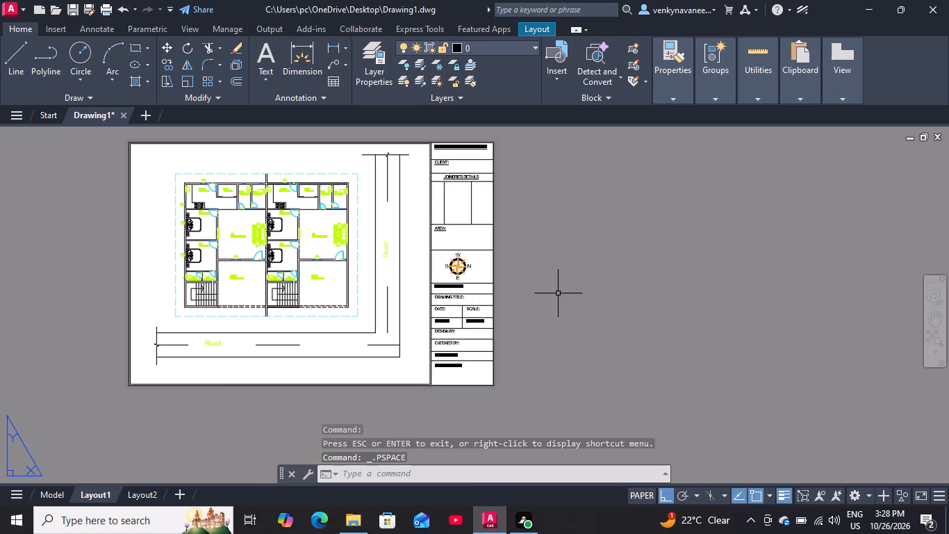
Preview the Layout1 plot with DWG To PDF.pc3 on ARCH full bleed B paper and close the plot settings without plotting.
key("p")
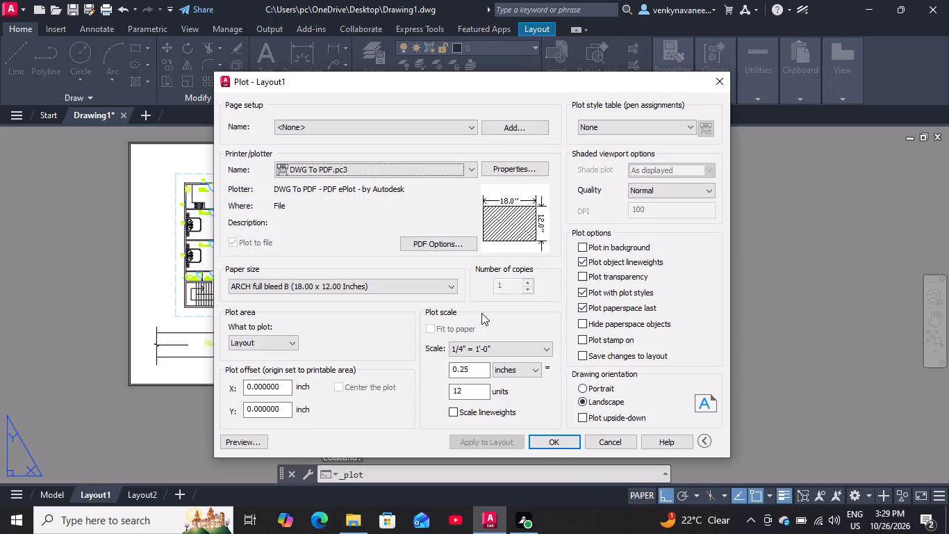
left_click(249, 442)
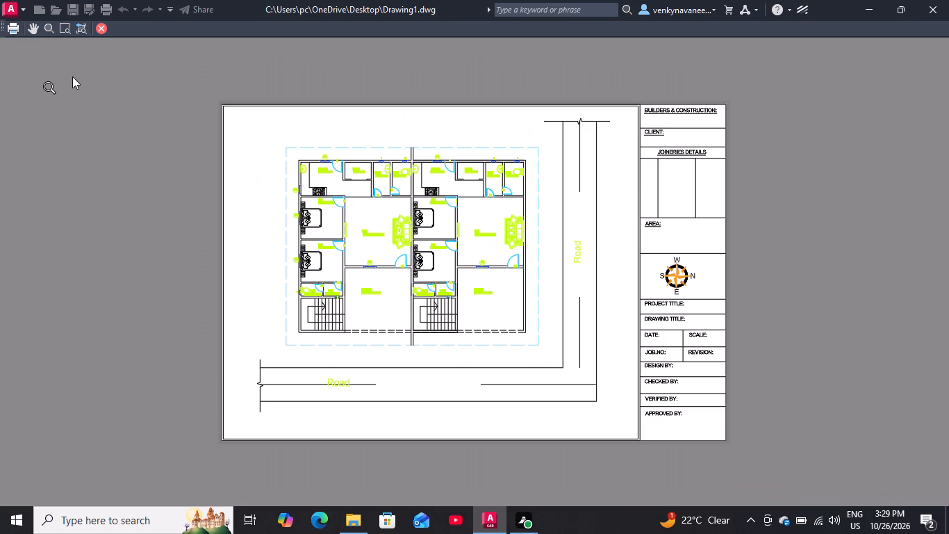
left_click(102, 26)
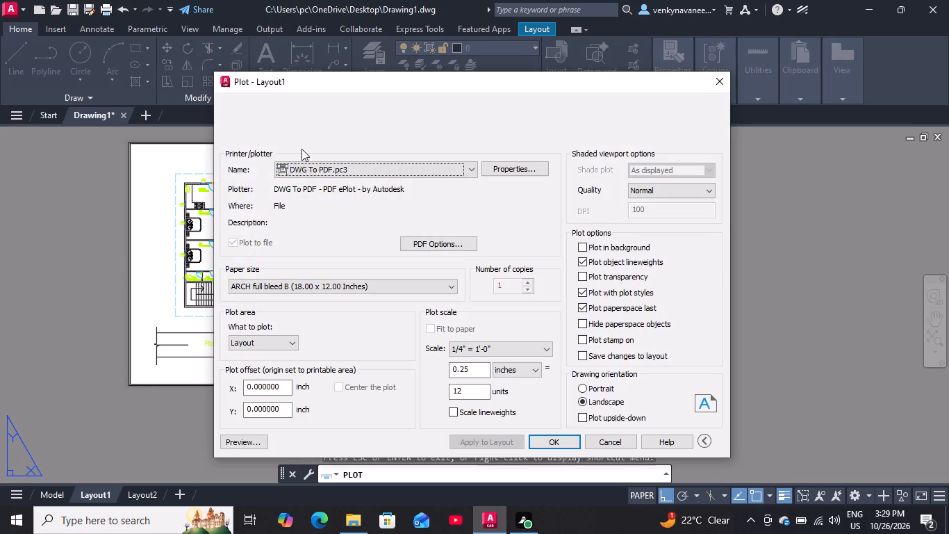
left_click(717, 87)
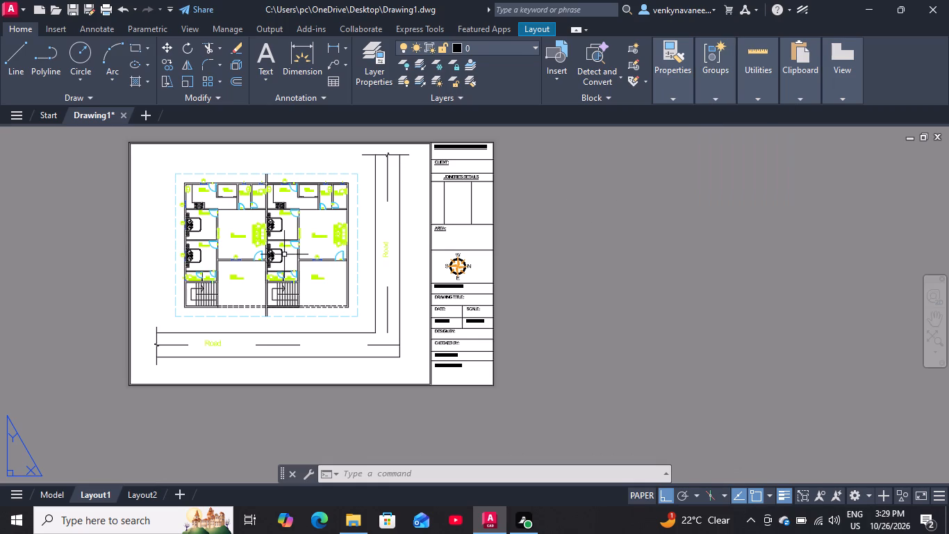
Inside the viewport, create a wide multiline text box above the plan's upper boundary line with the 8" text height.
double_click(313, 176)
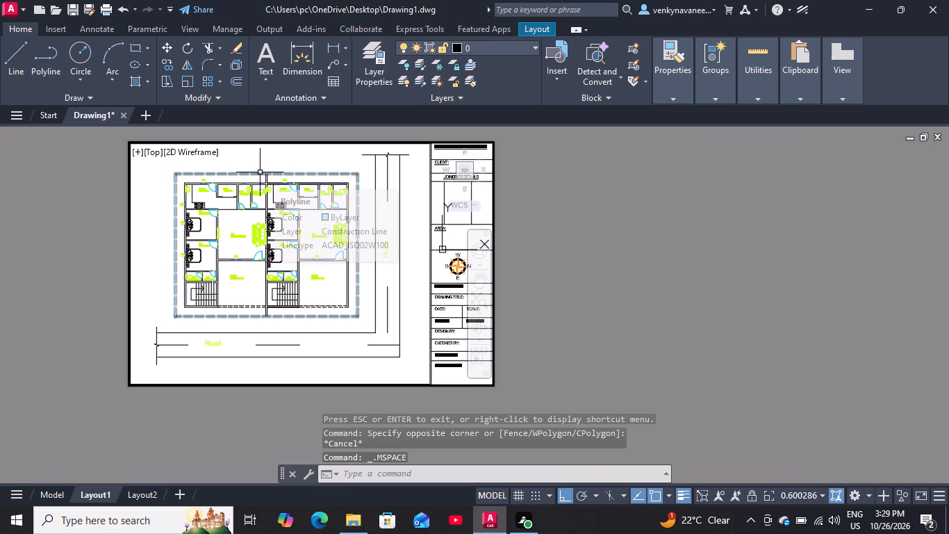
scroll(233, 243, "up", 3)
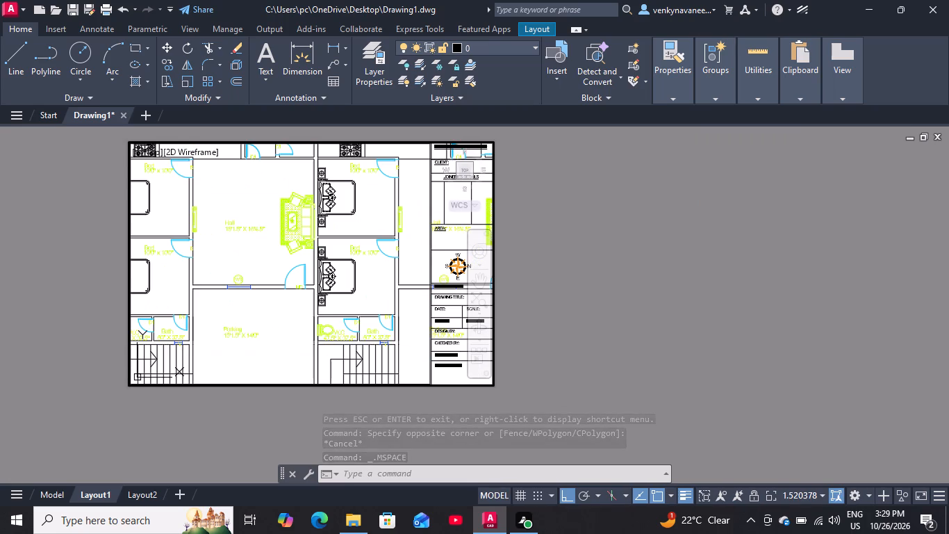
scroll(239, 245, "up", 1)
scroll(239, 245, "down", 2)
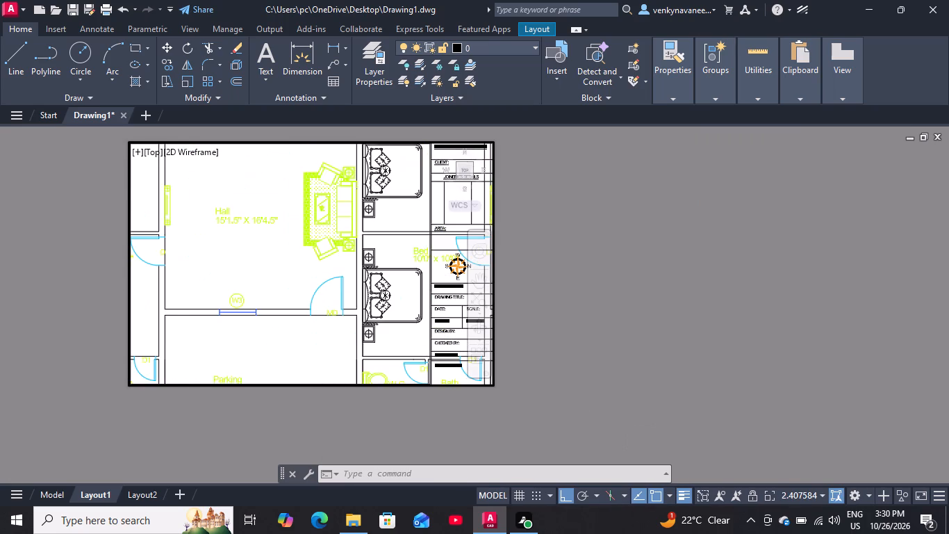
scroll(239, 245, "down", 2)
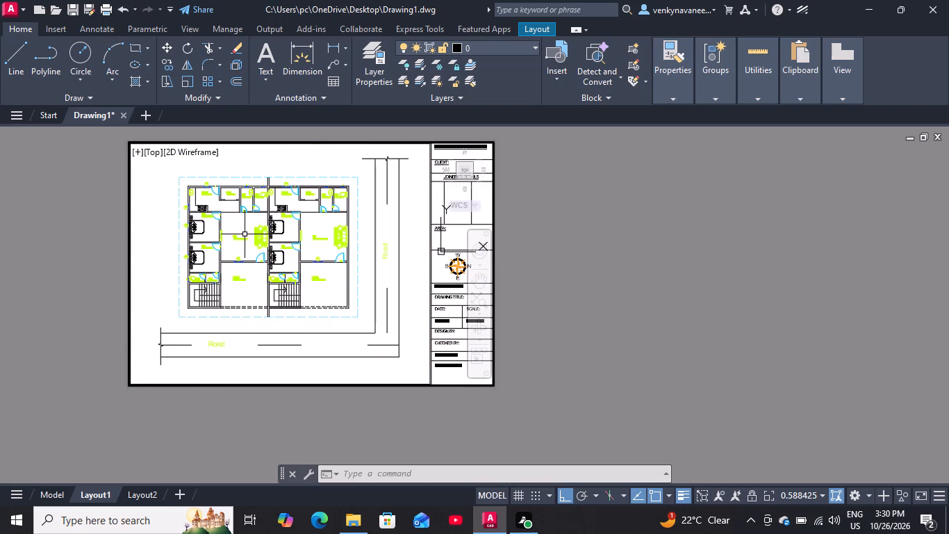
scroll(250, 121, "up", 2)
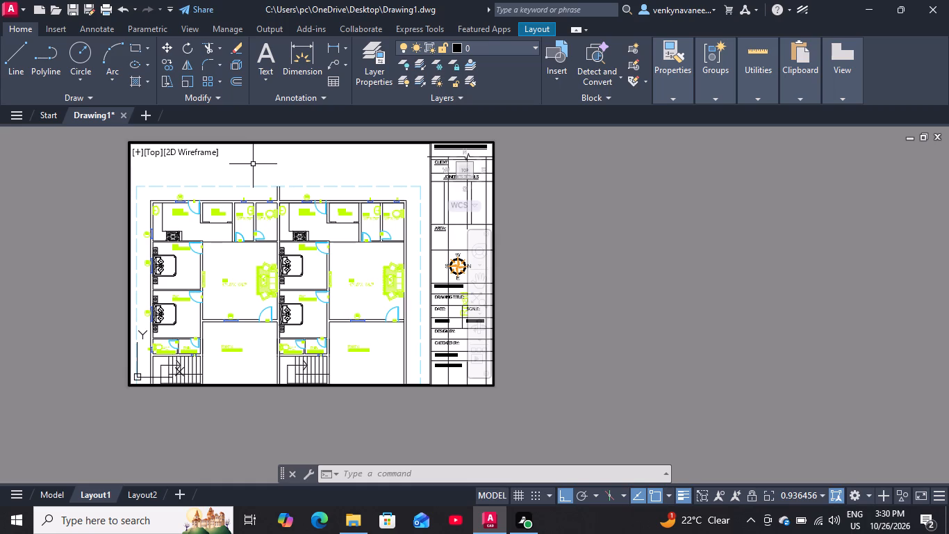
type("MT")
key("Return")
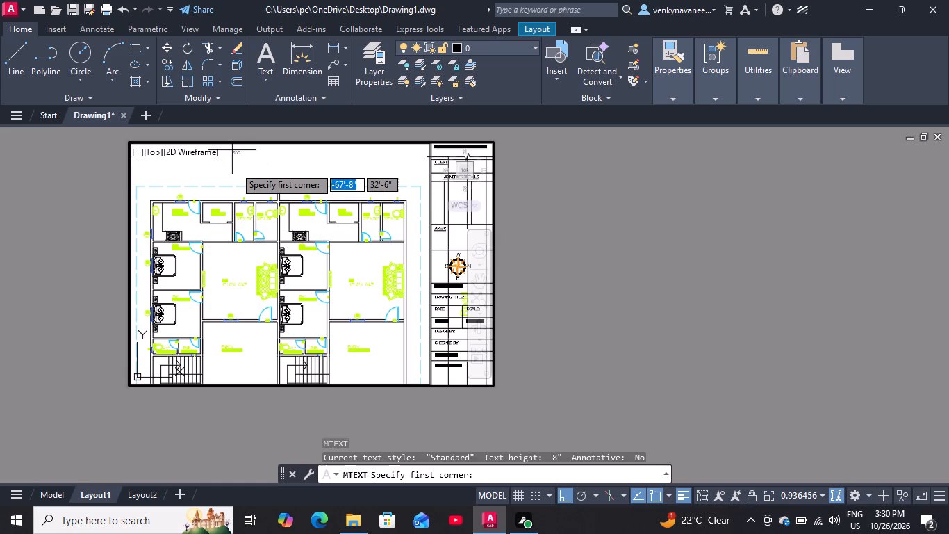
left_click(247, 168)
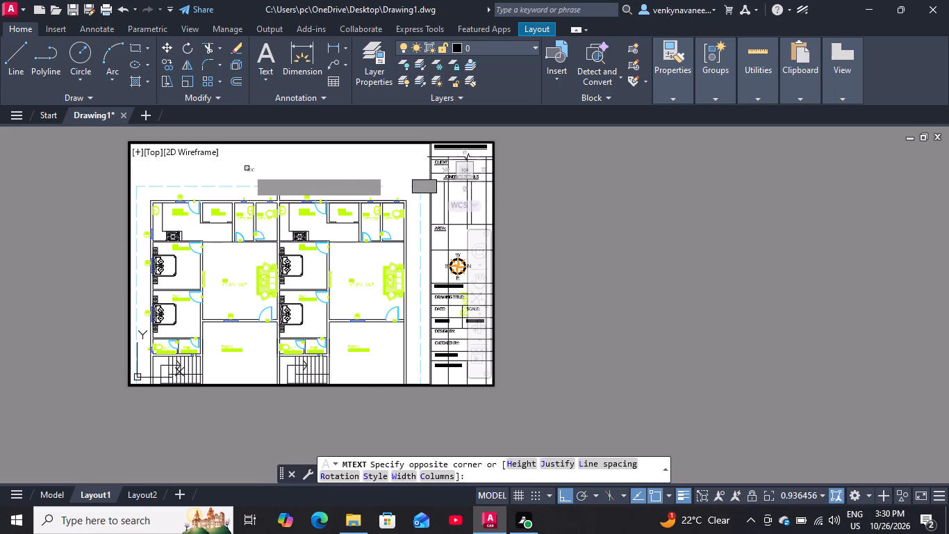
double_click(513, 469)
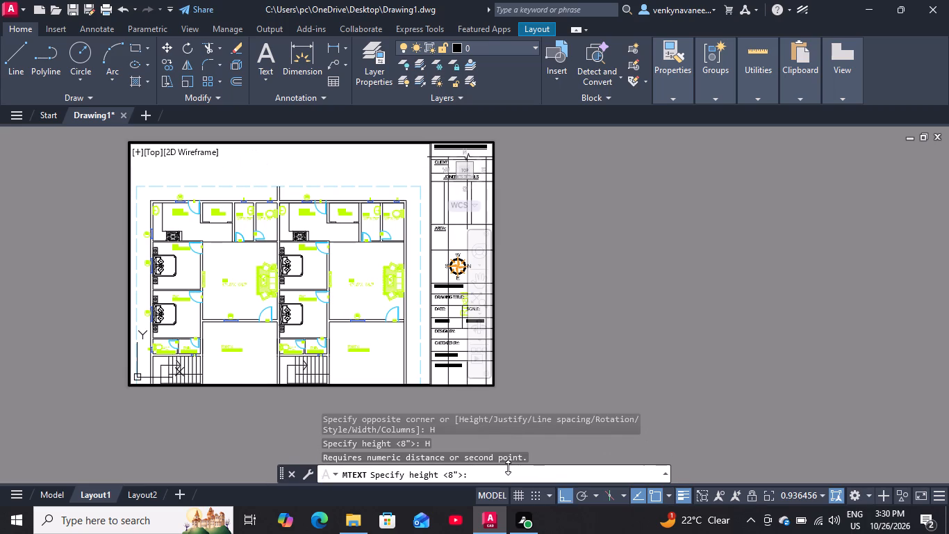
key("Return")
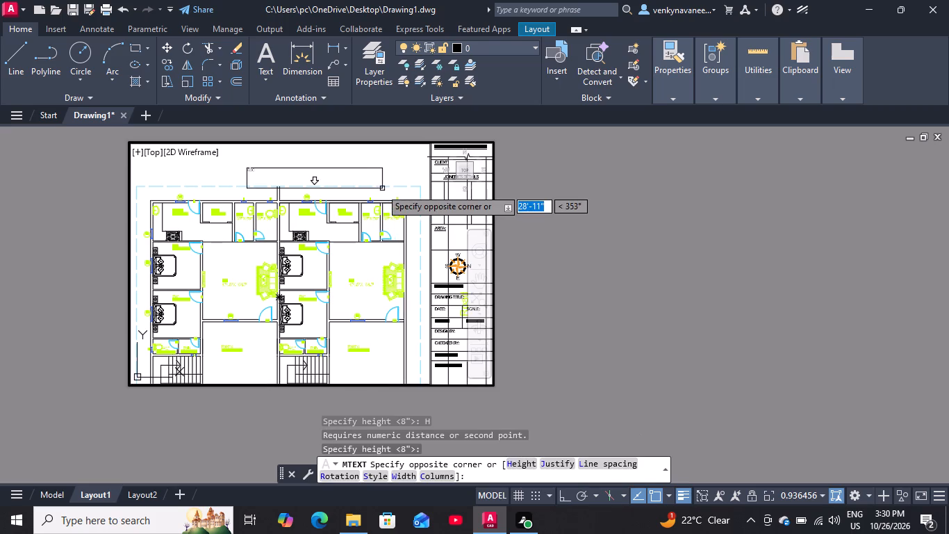
scroll(379, 181, "up", 2)
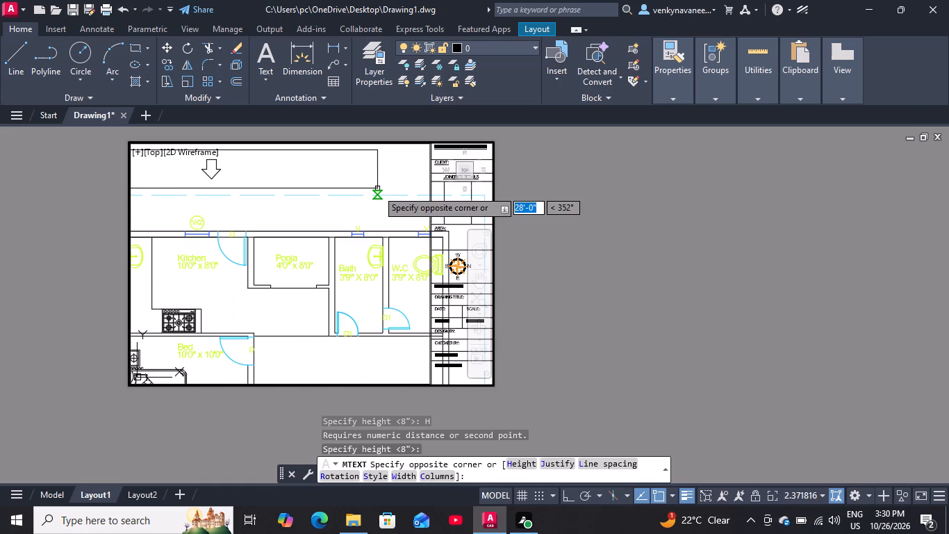
scroll(376, 190, "down", 1)
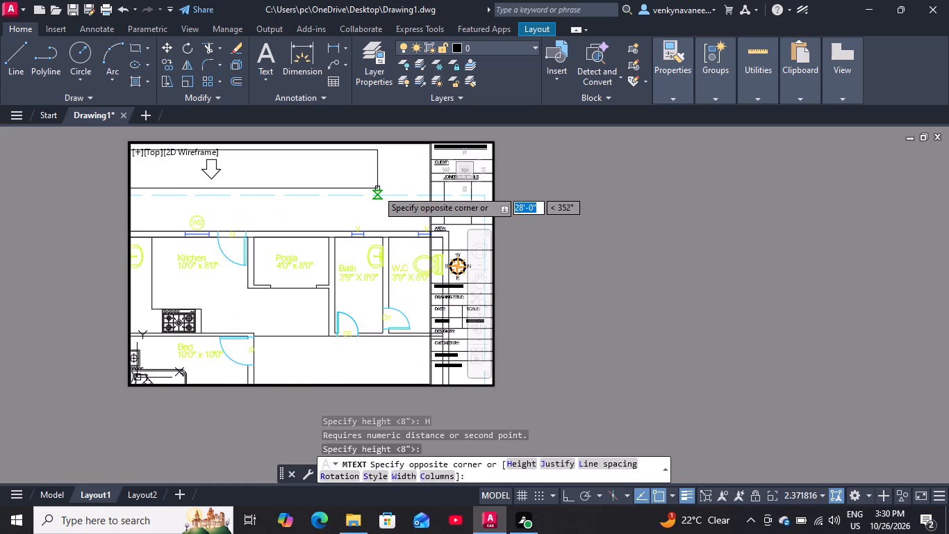
left_click(381, 184)
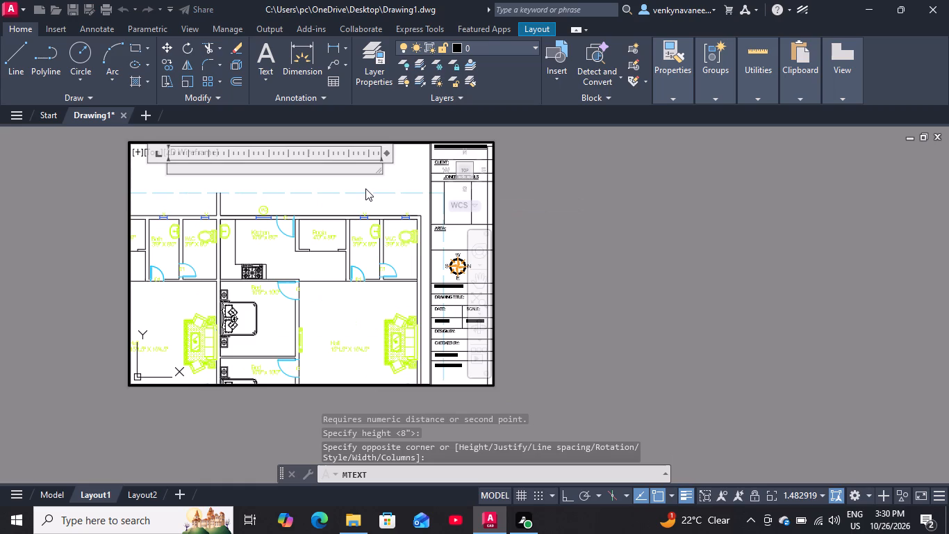
Enter the title GROUND FLOOR PLAN in the text box above the plan.
type("GROUNF")
key("space")
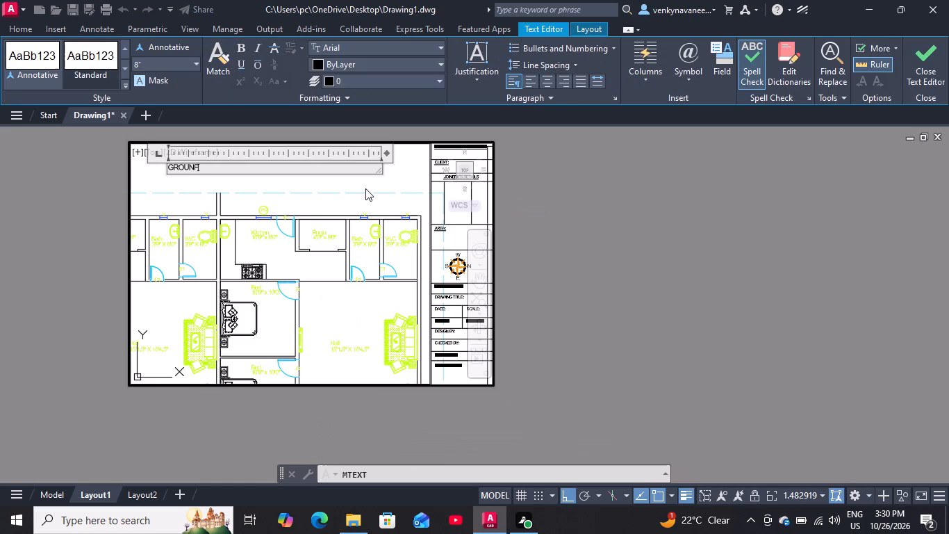
type("FLOOR PLAM")
key("BackSpace")
key("n")
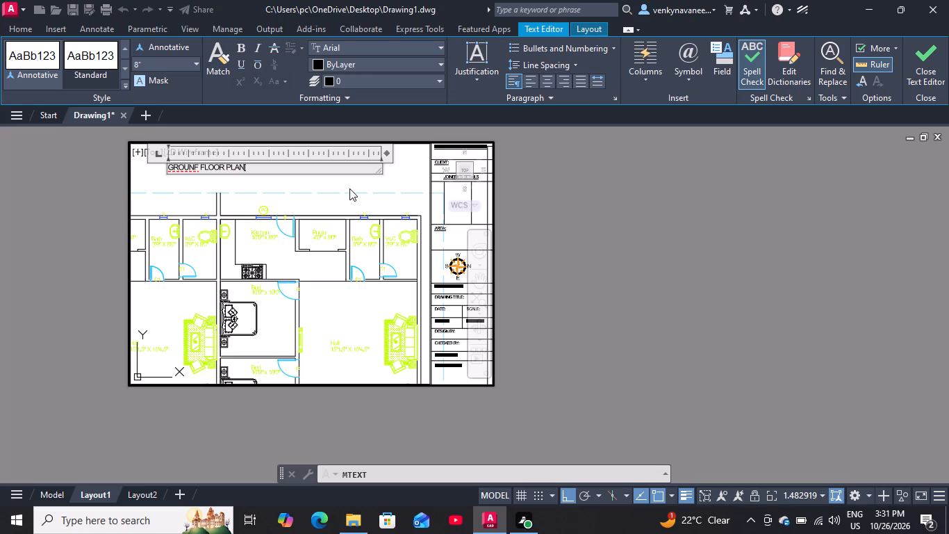
left_click(200, 171)
key("BackSpace")
key("BackSpace")
type("D")
key("space")
Make the whole GROUND FLOOR PLAN title bold and underlined.
left_click_drag(254, 168, 142, 189)
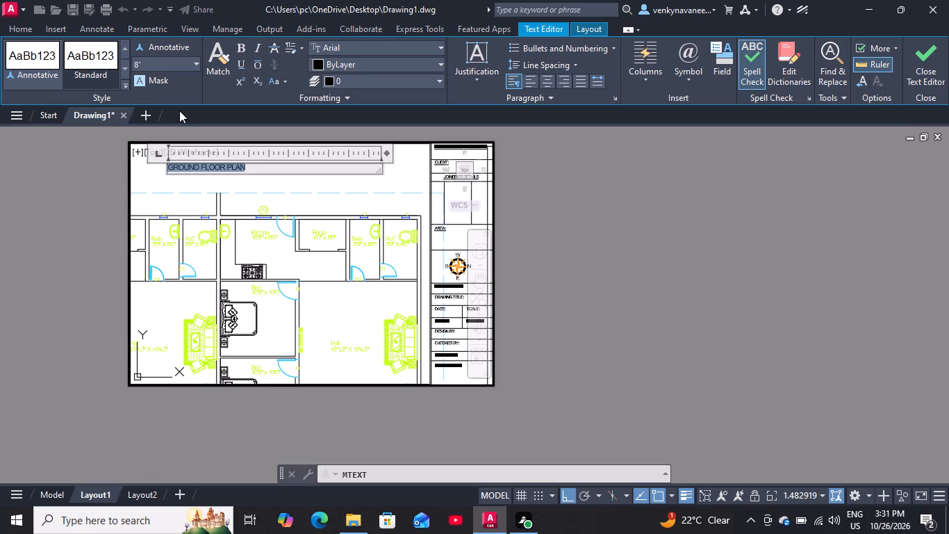
left_click(239, 63)
left_click(240, 44)
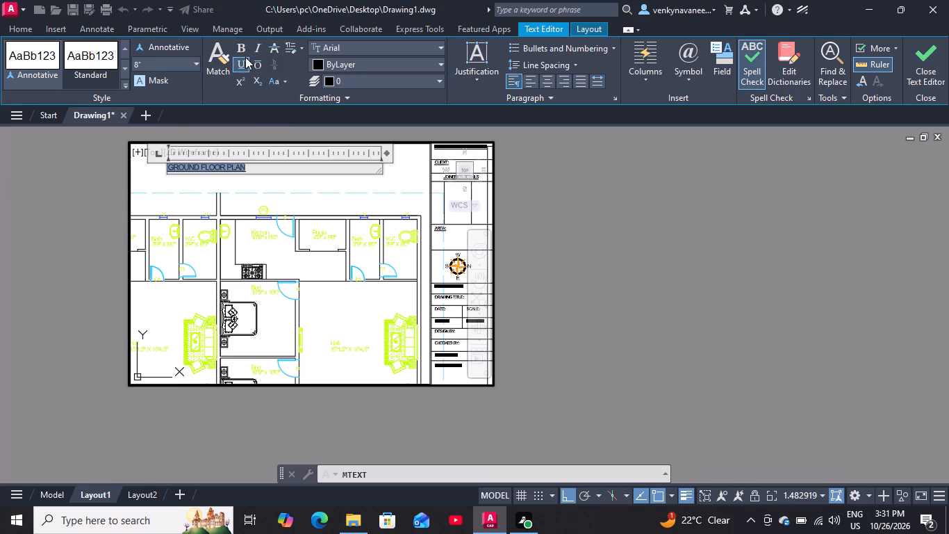
left_click(244, 51)
left_click(236, 49)
left_click(325, 187)
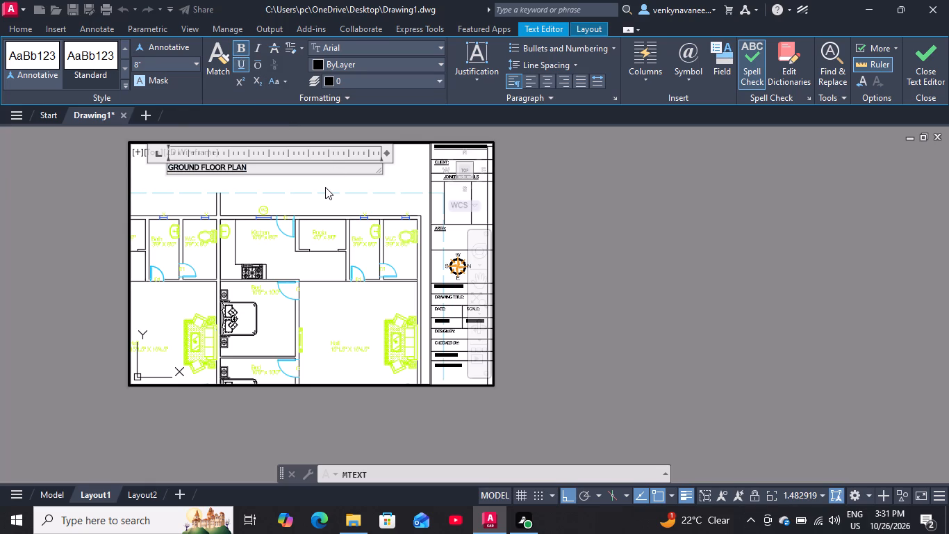
Reframe the Layout1 viewport so the whole plan, its title and both roads fit clear of the title block.
scroll(297, 175, "down", 2)
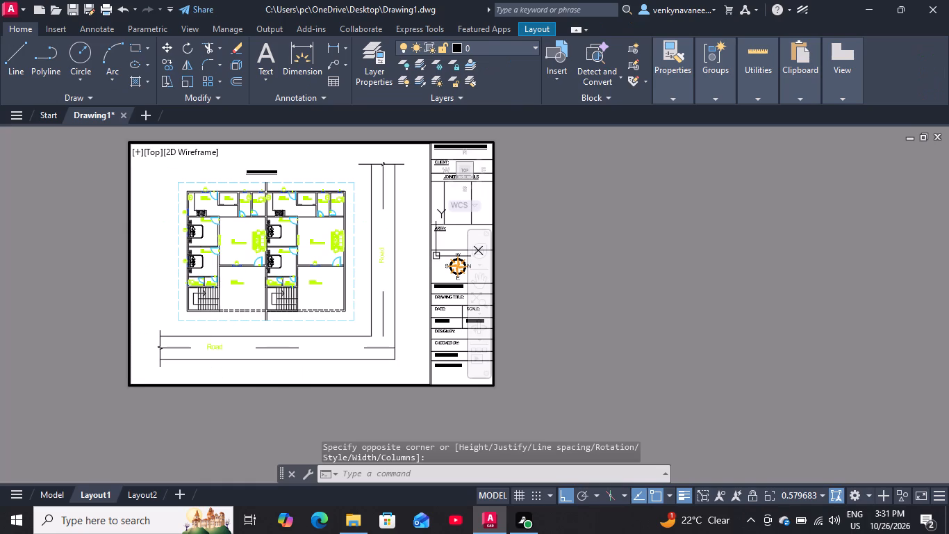
scroll(262, 164, "up", 1)
scroll(252, 169, "down", 1)
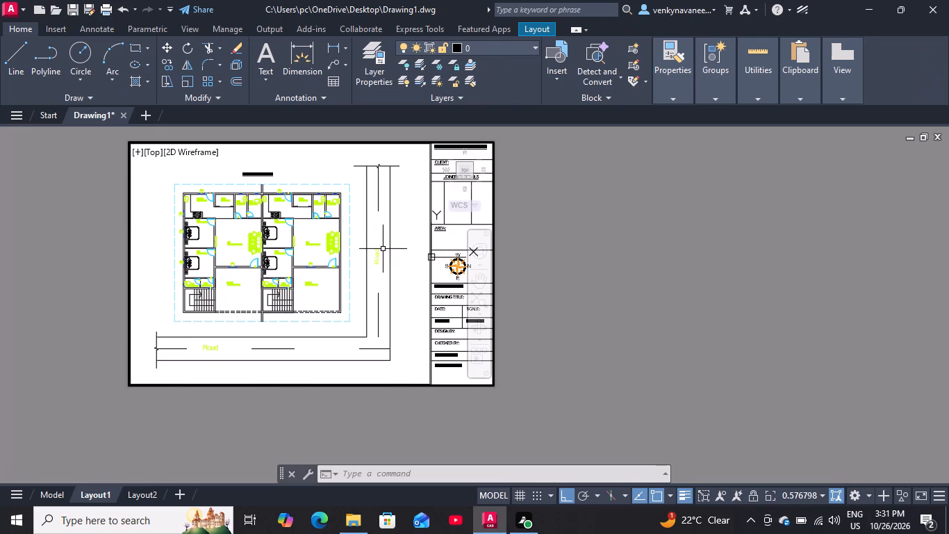
Preview the Layout1 plot, examine the title and sheet arrangement up close, and return to the plot settings.
key("ctrl+p")
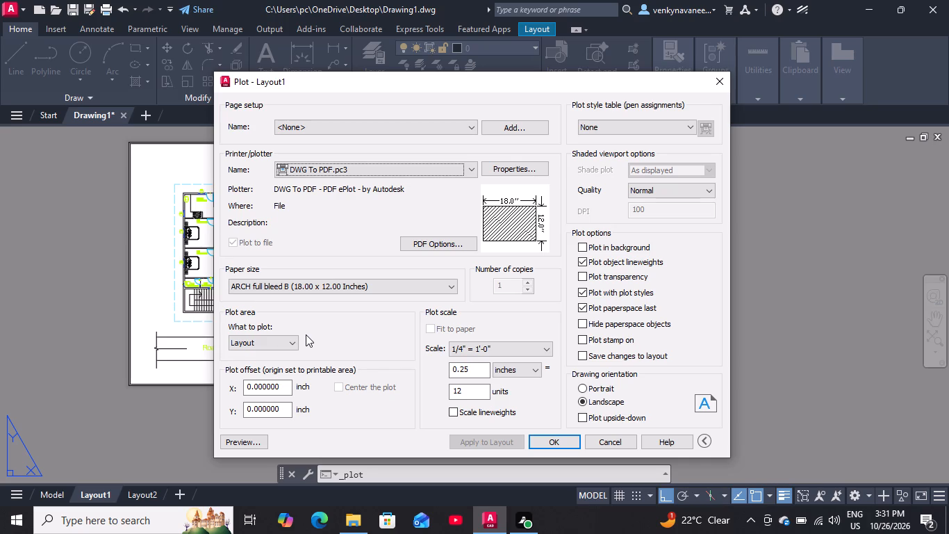
left_click(238, 446)
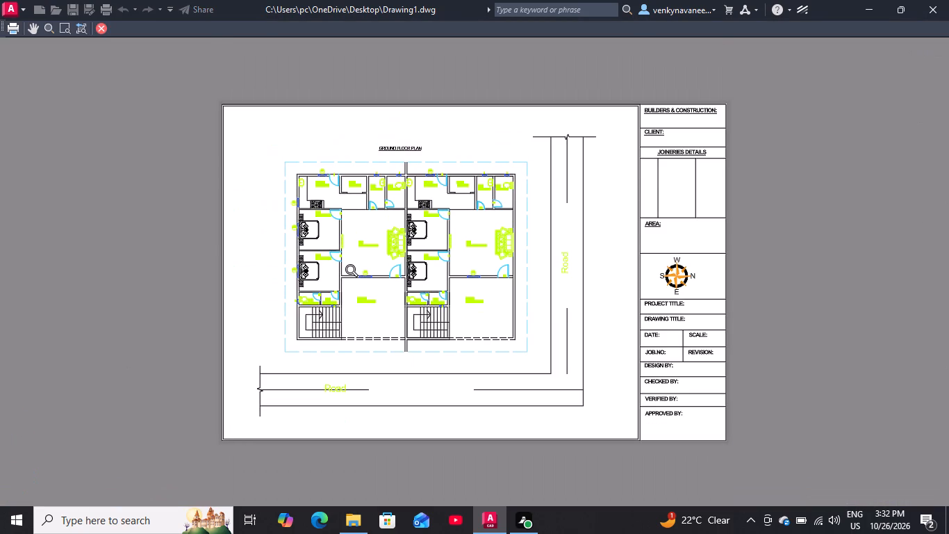
scroll(407, 156, "up", 3)
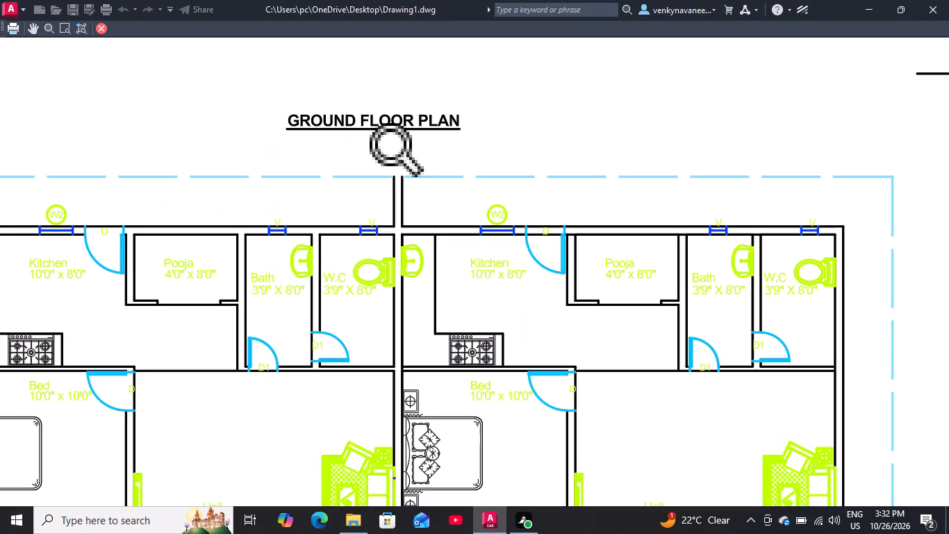
scroll(407, 156, "up", 1)
scroll(407, 156, "down", 3)
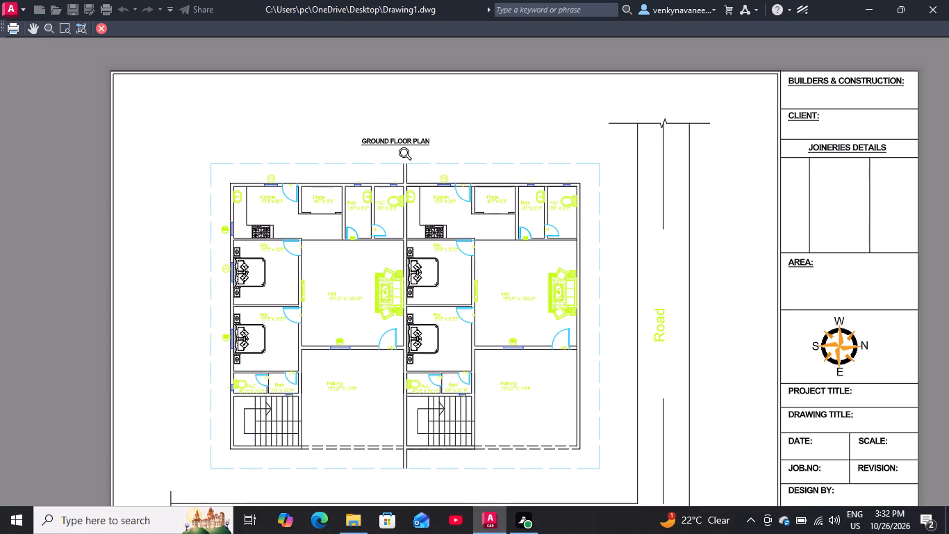
scroll(407, 155, "down", 2)
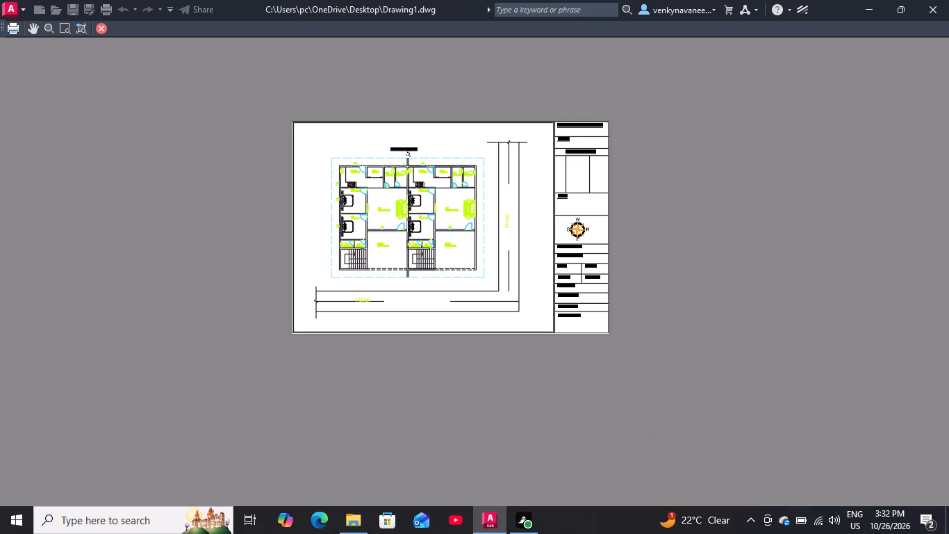
scroll(407, 155, "up", 2)
scroll(407, 155, "down", 1)
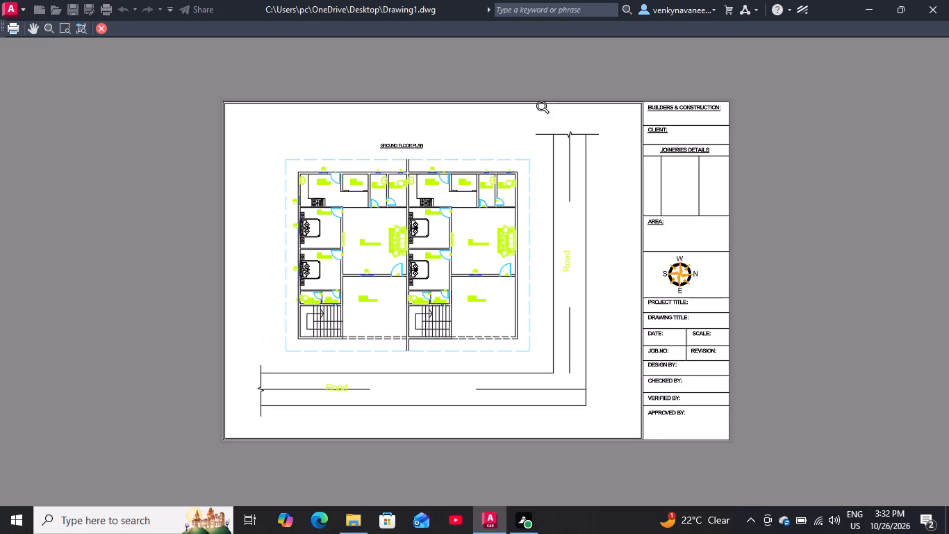
left_click(101, 30)
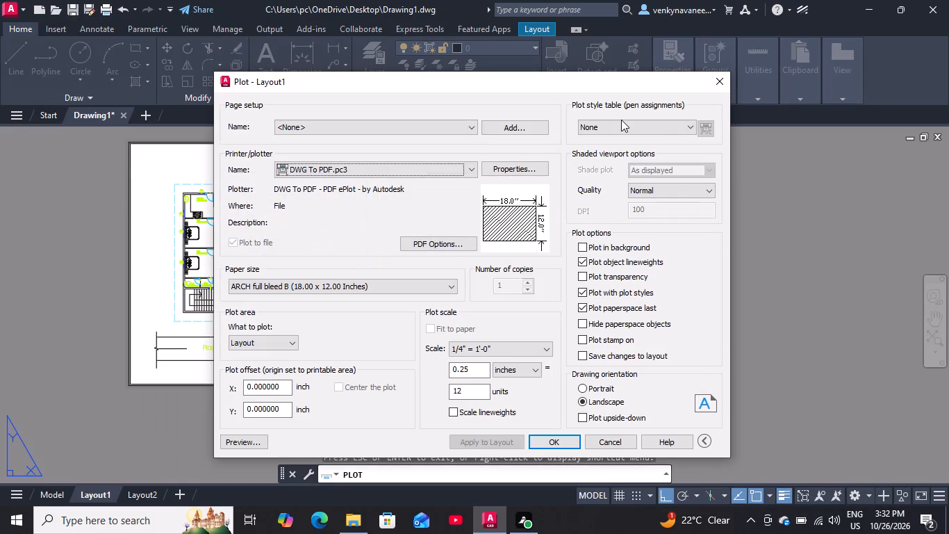
Set the plot style table for the Layout1 plot to monochrome.ctb.
left_click(661, 126)
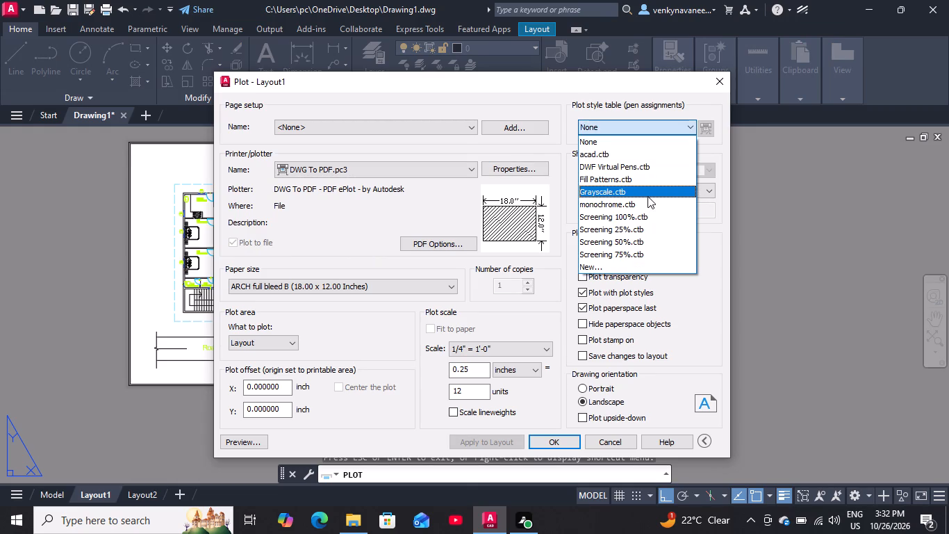
left_click(642, 200)
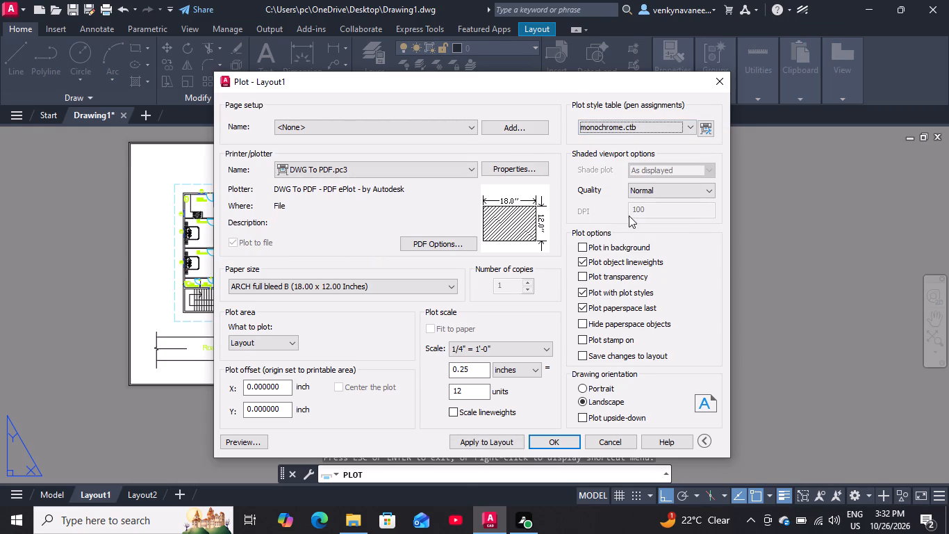
Plot Layout1 to a PDF named GROUND FLOOR on the Desktop and return to the drawing.
left_click(546, 439)
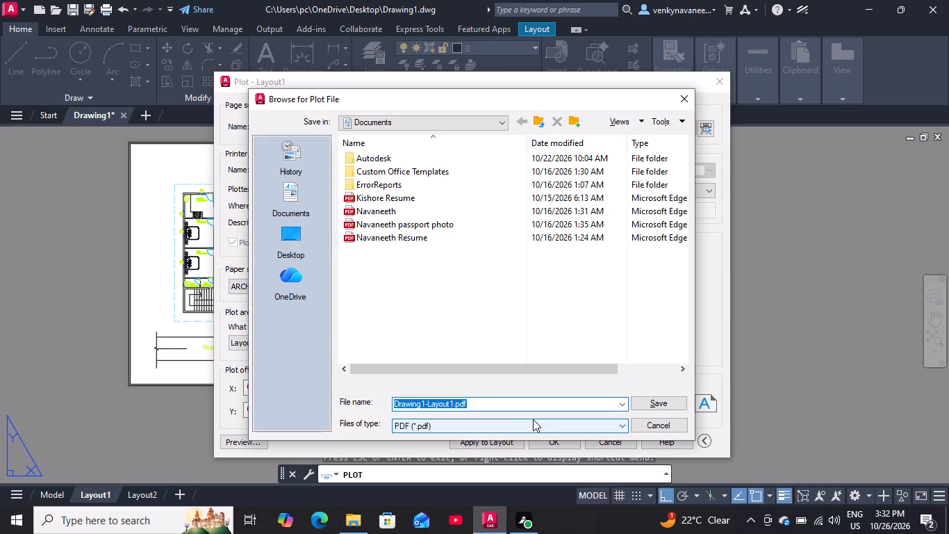
left_click(281, 232)
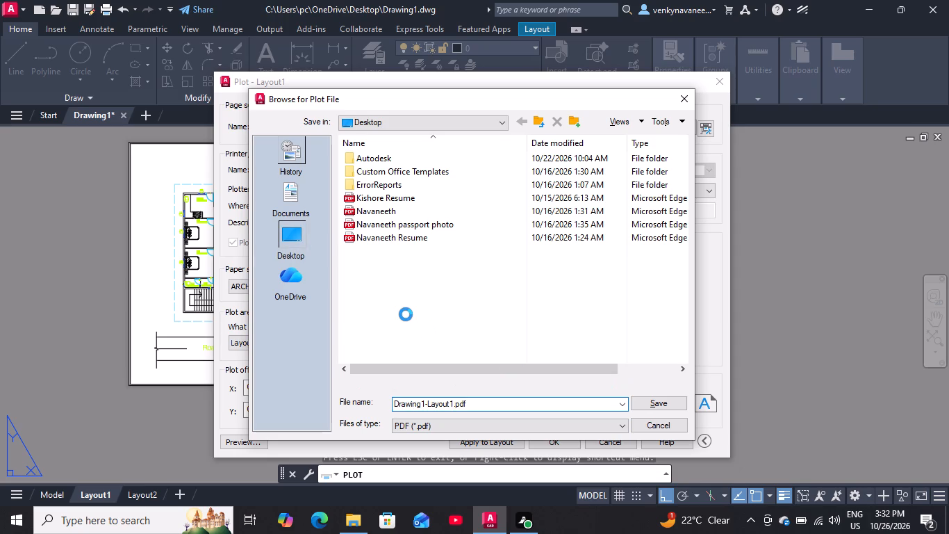
double_click(472, 407)
double_click(472, 407)
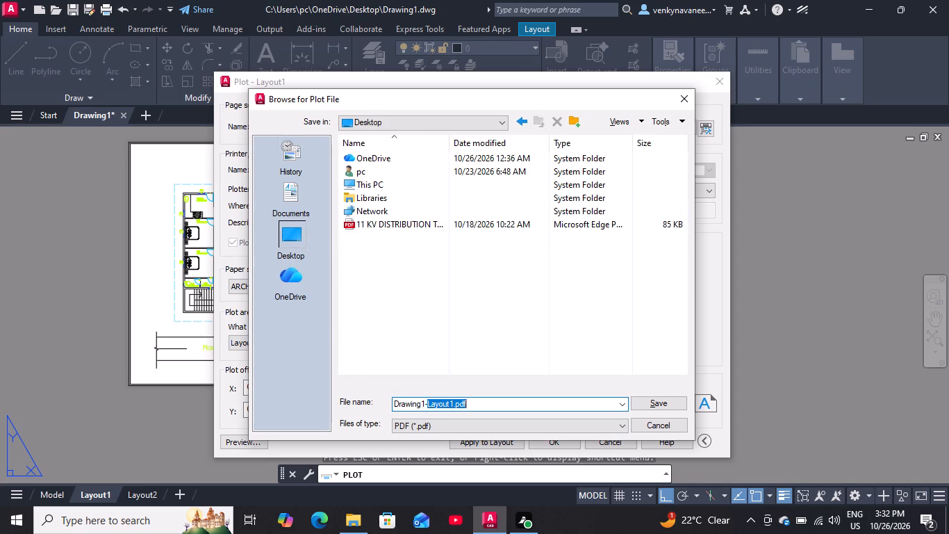
triple_click(472, 407)
triple_click(472, 407)
key("BackSpace")
key("BackSpace")
key("BackSpace")
key("BackSpace")
key("BackSpace")
key("BackSpace")
key("BackSpace")
key("BackSpace")
key("BackSpace")
key("BackSpace")
key("BackSpace")
key("BackSpace")
key("BackSpace")
key("BackSpace")
key("BackSpace")
key("BackSpace")
key("BackSpace")
key("BackSpace")
key("BackSpace")
key("BackSpace")
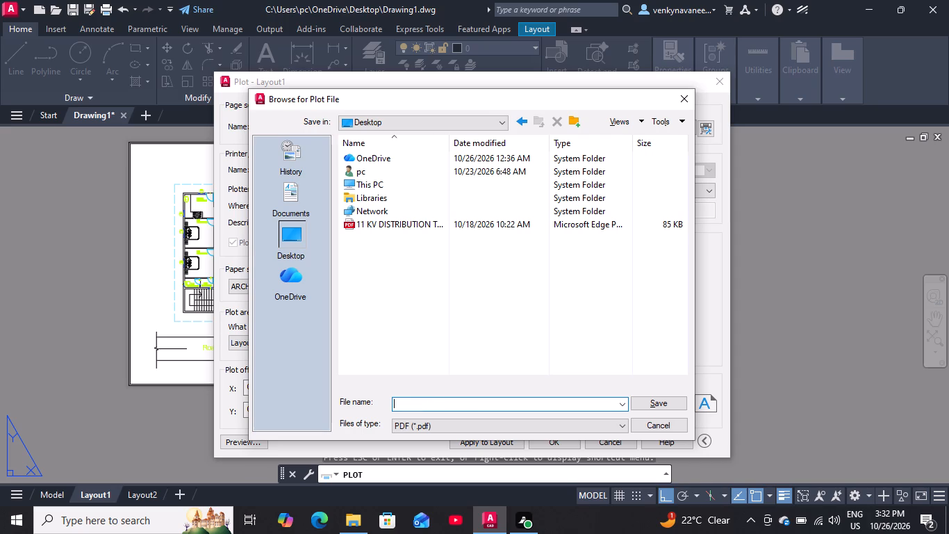
type("GROU")
key("n")
type("D FLOOR")
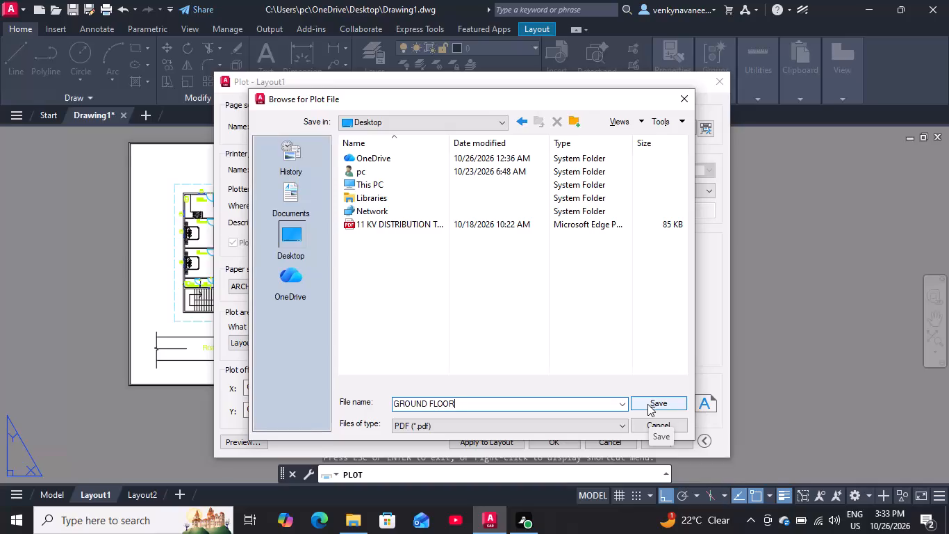
left_click(647, 404)
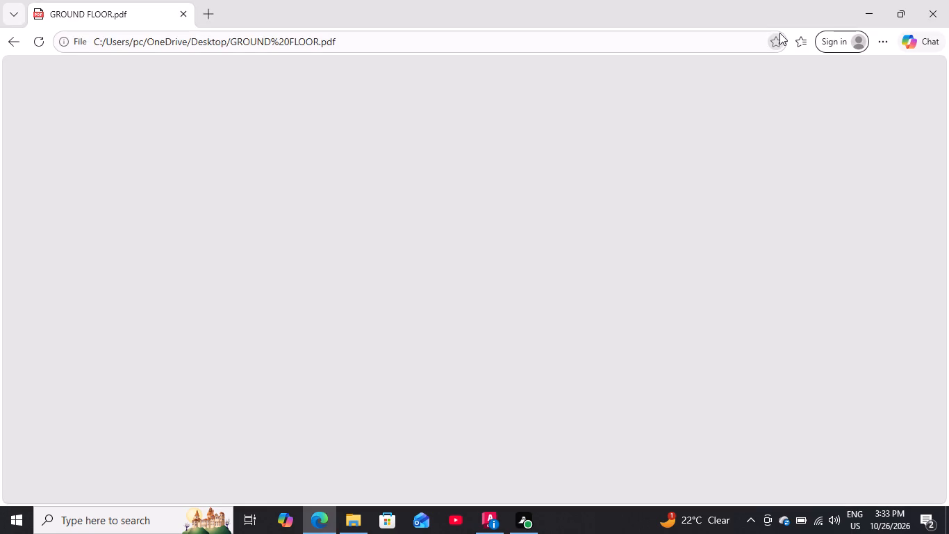
left_click(864, 14)
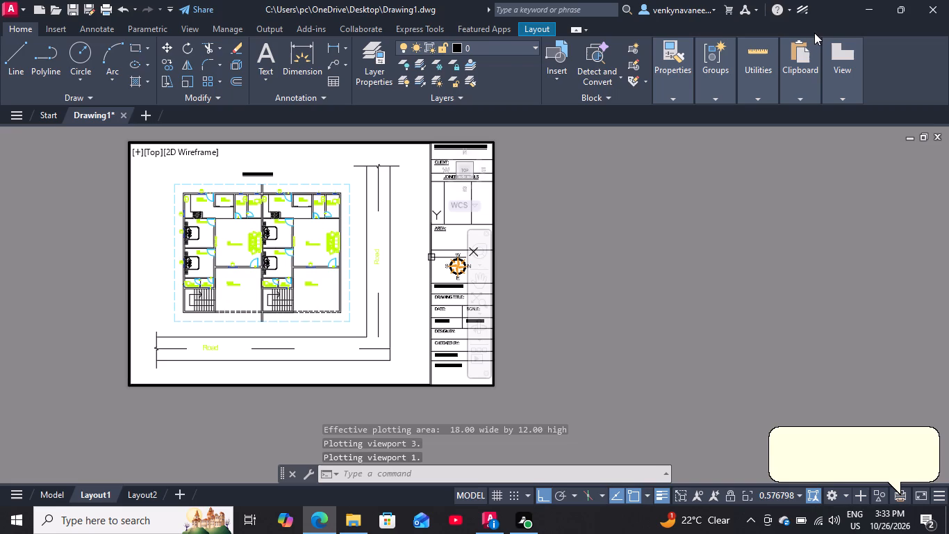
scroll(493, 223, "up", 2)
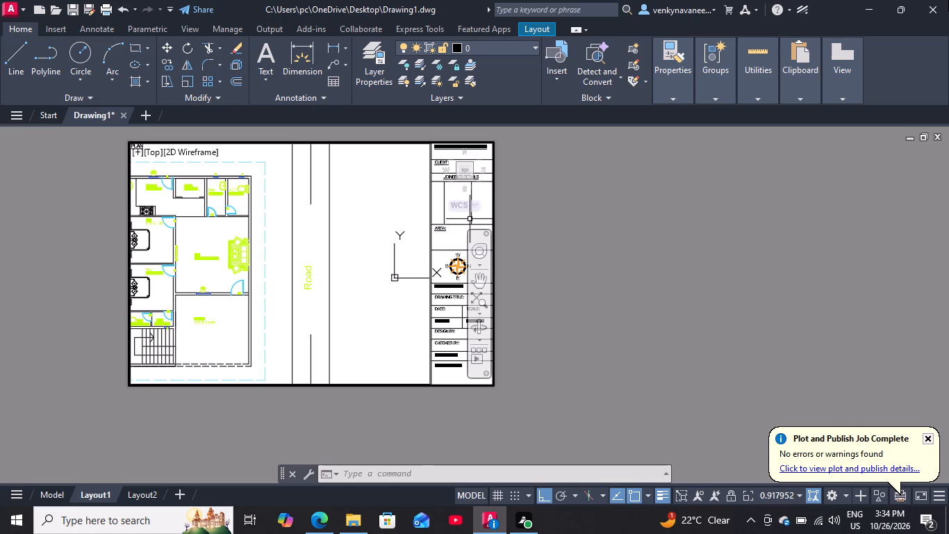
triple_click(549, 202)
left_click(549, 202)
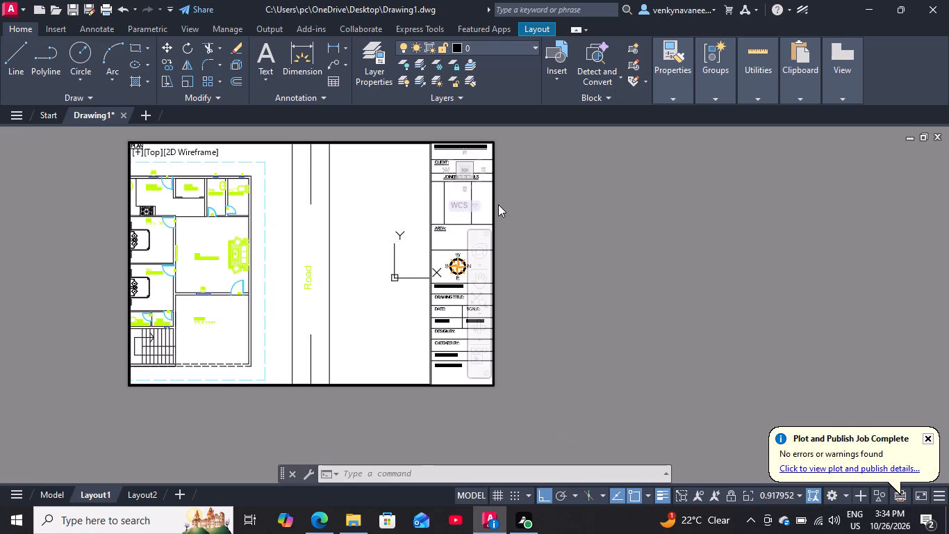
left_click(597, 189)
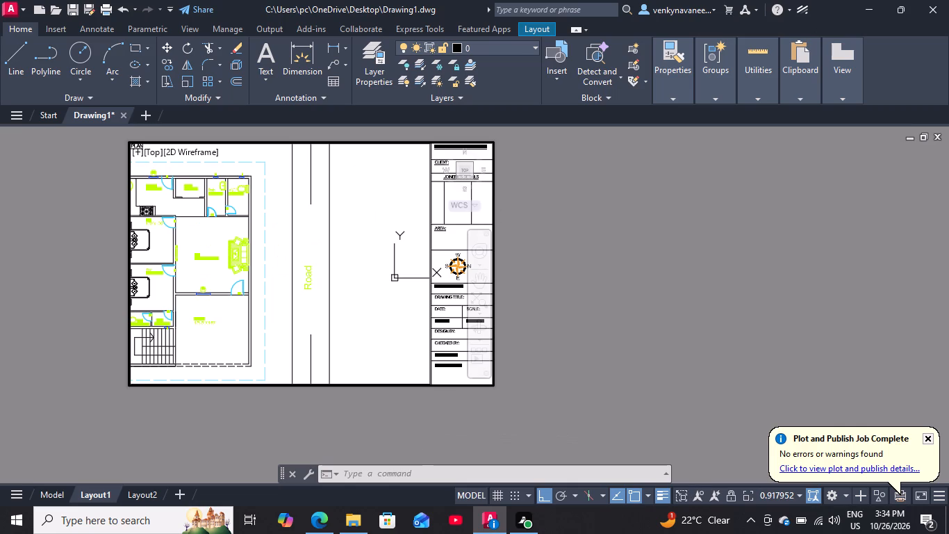
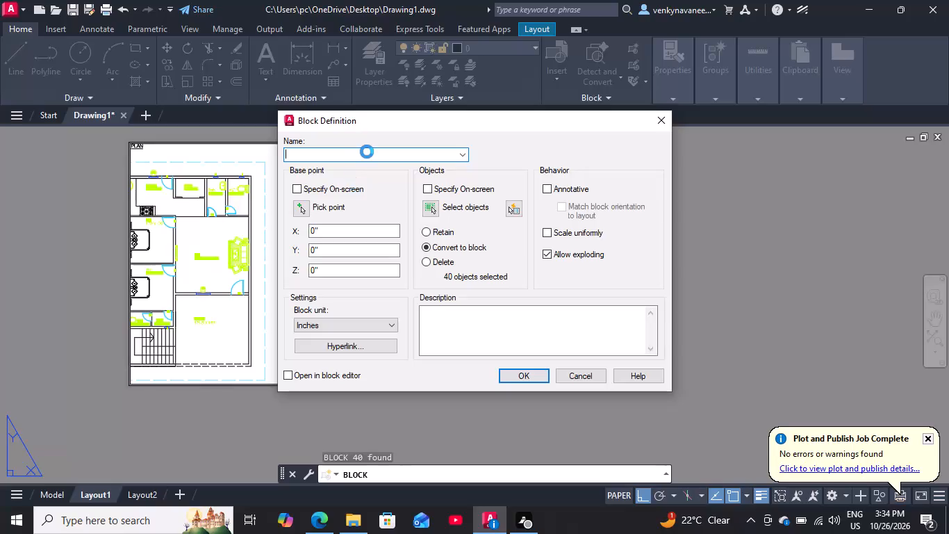
Name the new block TILE BLOCK and pick the sheet border's outer lower-left corner as its base point.
triple_click(363, 155)
triple_click(363, 156)
triple_click(363, 156)
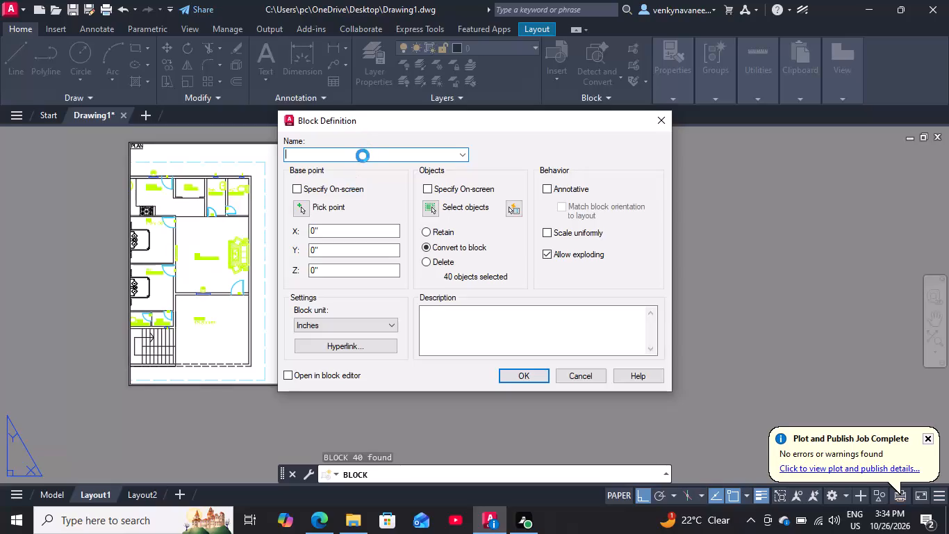
triple_click(363, 156)
triple_click(363, 156)
left_click(363, 156)
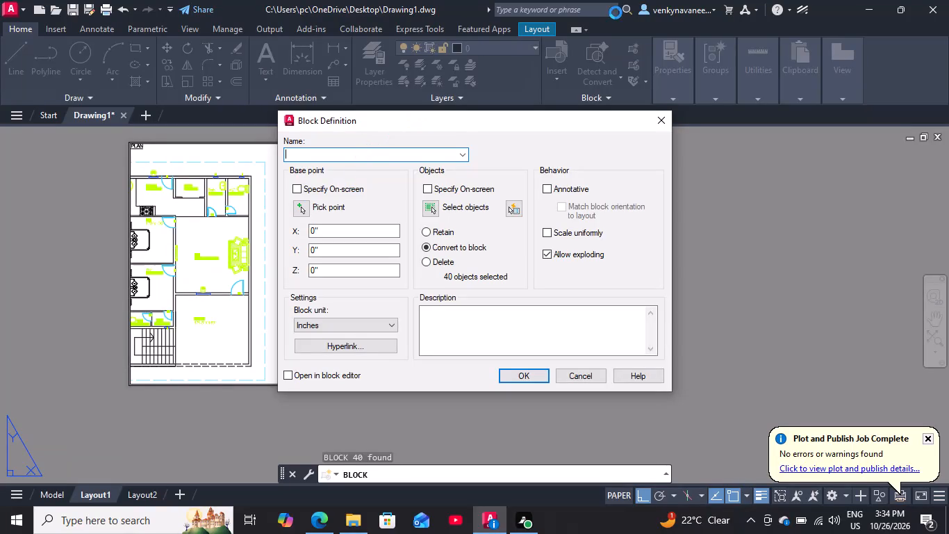
triple_click(868, 10)
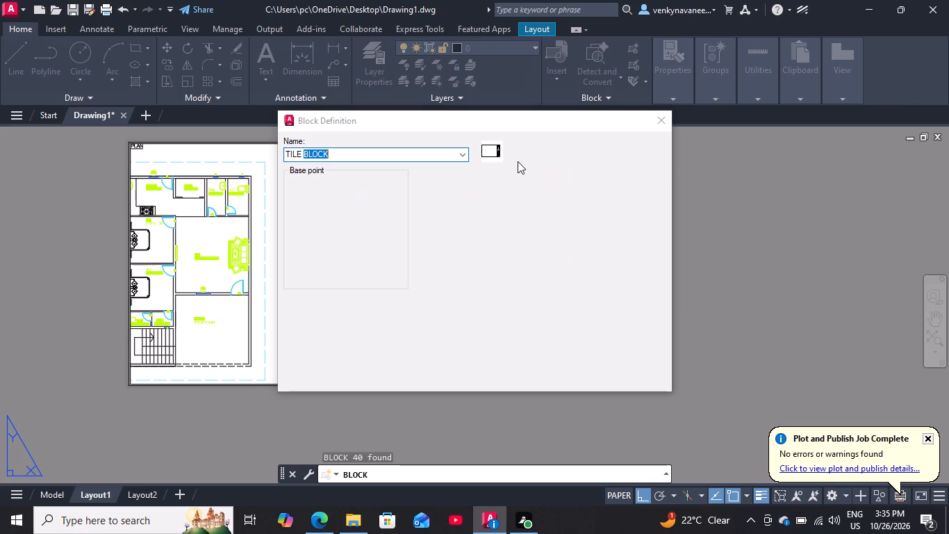
left_click(301, 210)
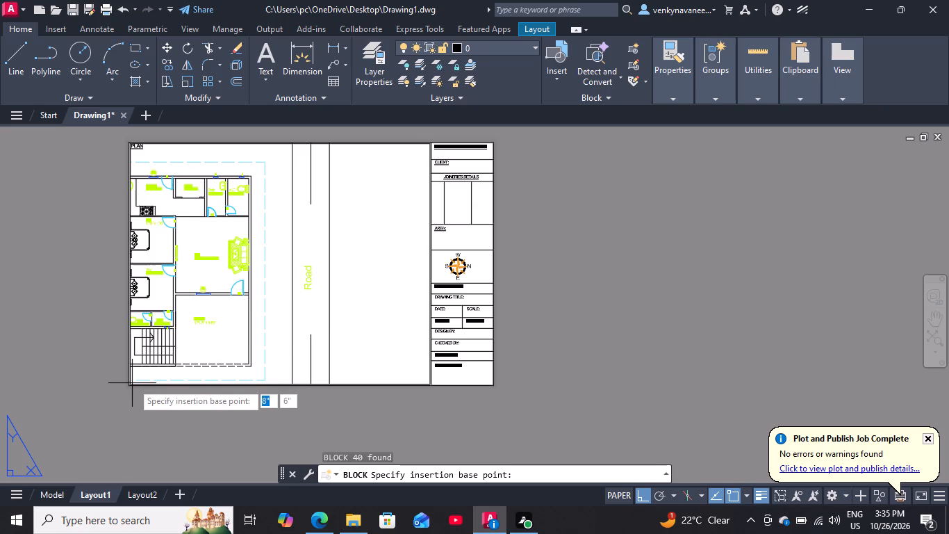
scroll(126, 386, "up", 2)
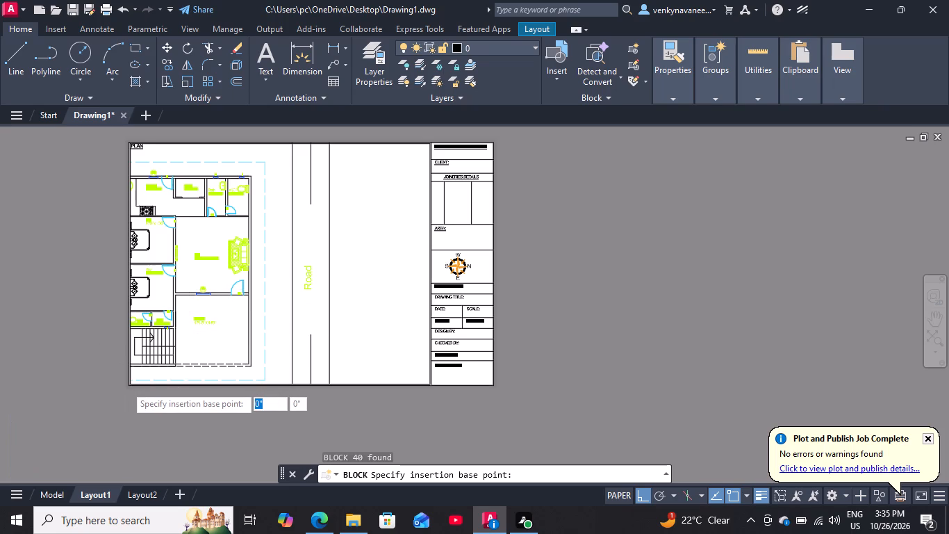
scroll(126, 386, "up", 4)
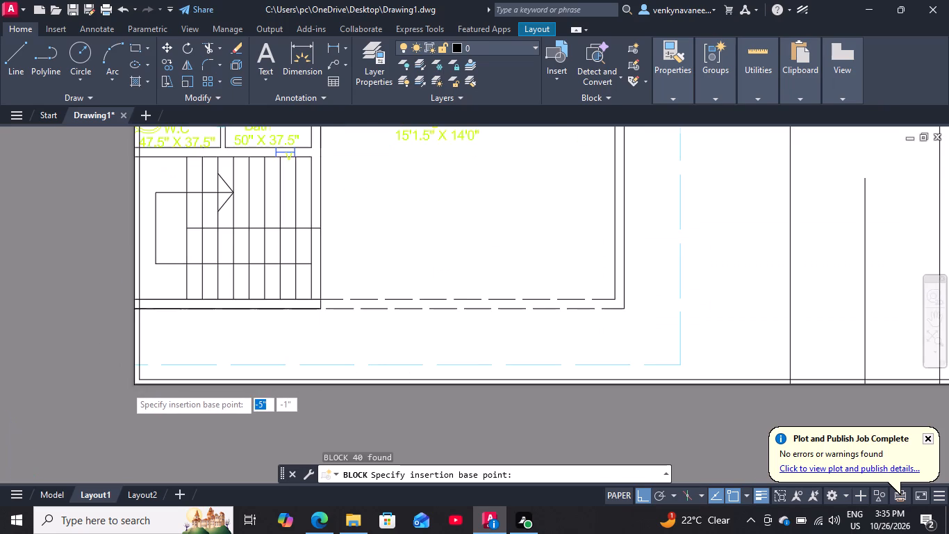
left_click(140, 382)
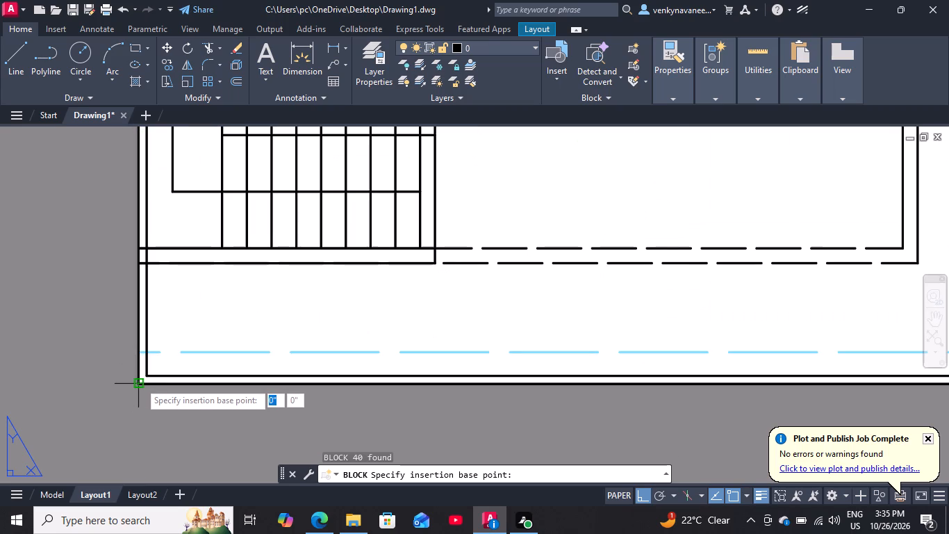
scroll(140, 380, "down", 2)
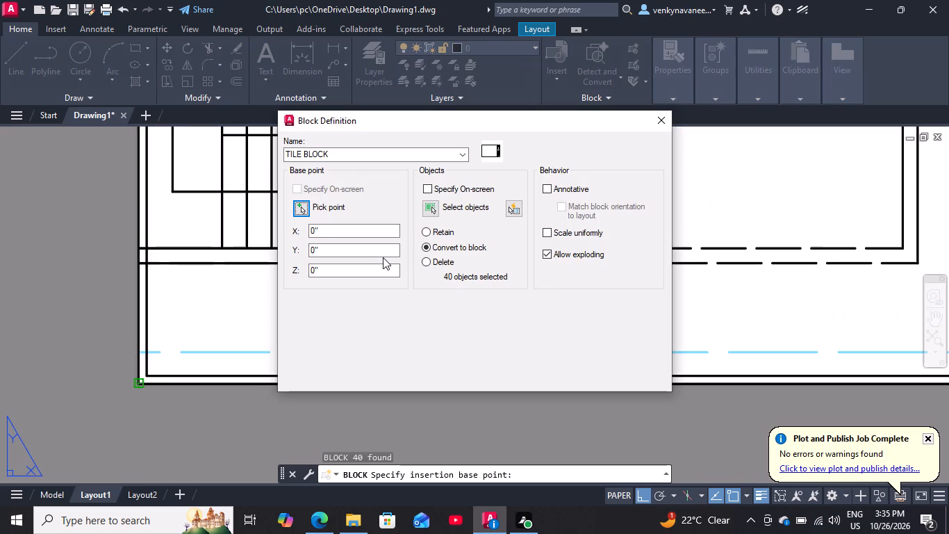
Select the whole Layout1 sheet, including the border and title block, as the block's objects and create it with Convert to block.
left_click(430, 212)
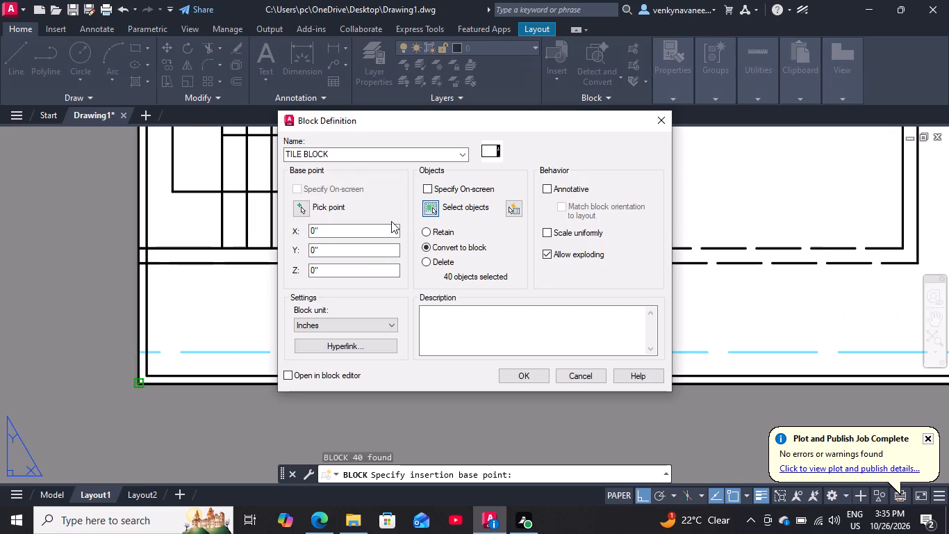
scroll(354, 243, "down", 4)
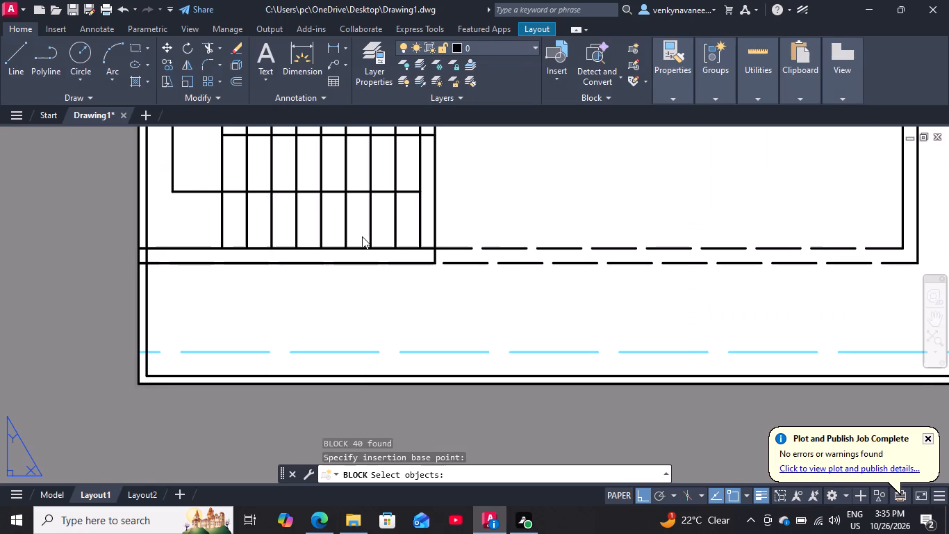
scroll(354, 243, "down", 3)
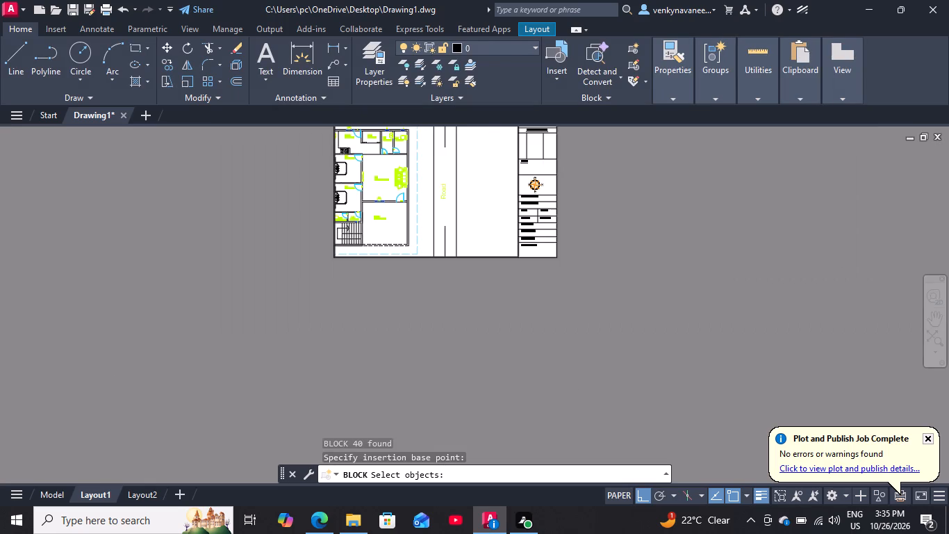
scroll(354, 243, "down", 2)
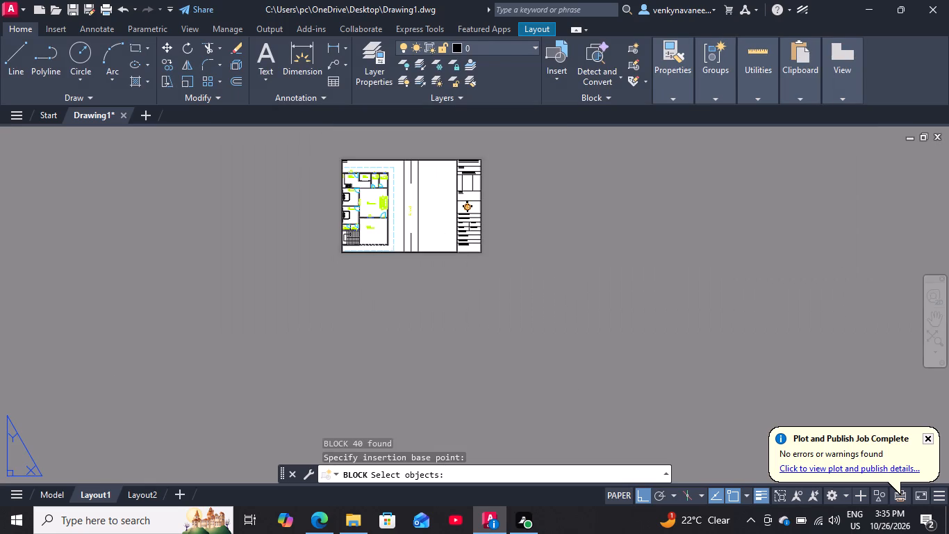
scroll(488, 154, "up", 2)
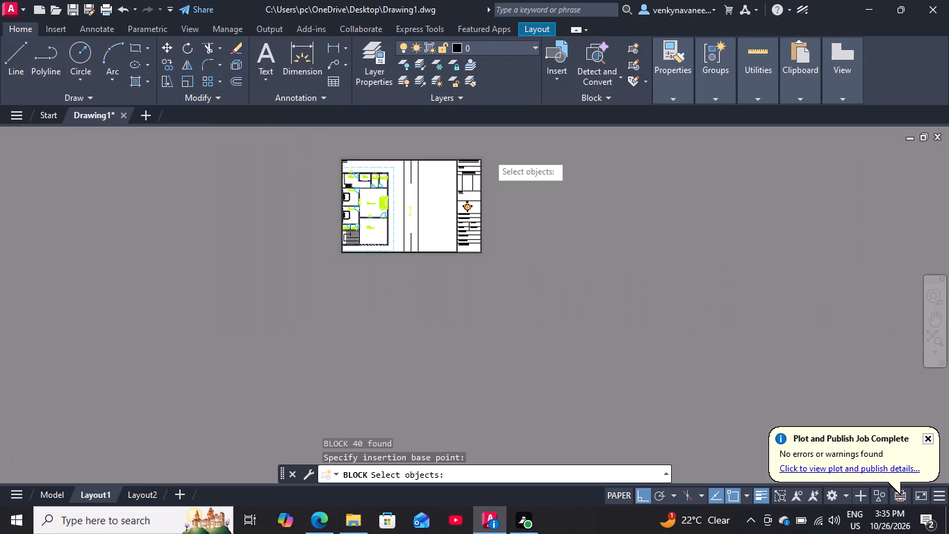
scroll(488, 154, "up", 1)
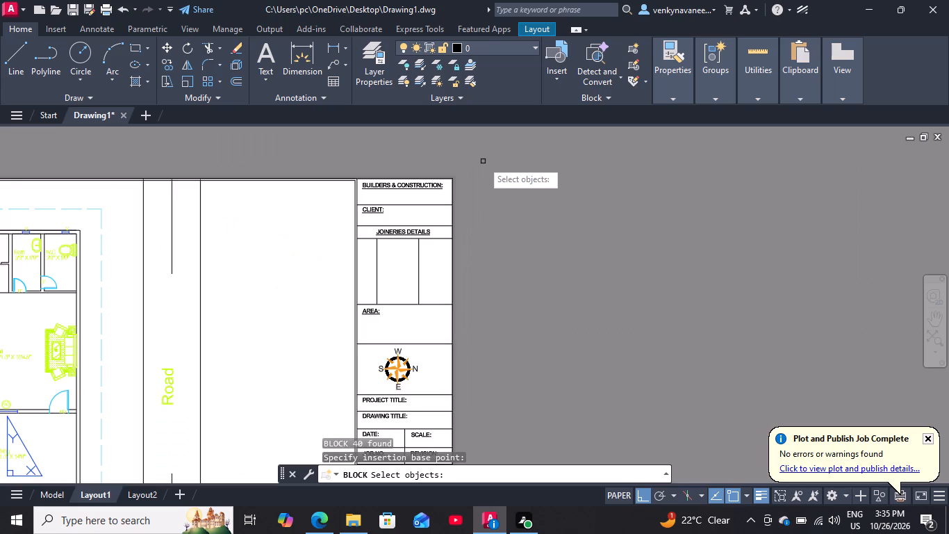
left_click(481, 163)
scroll(438, 191, "down", 2)
right_click_drag(438, 191, 436, 198)
scroll(436, 199, "down", 3)
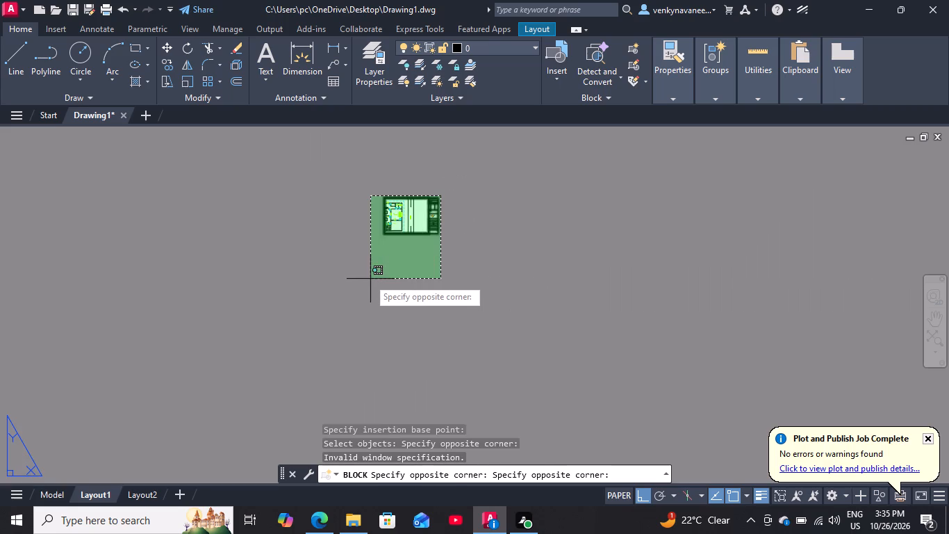
left_click(369, 279)
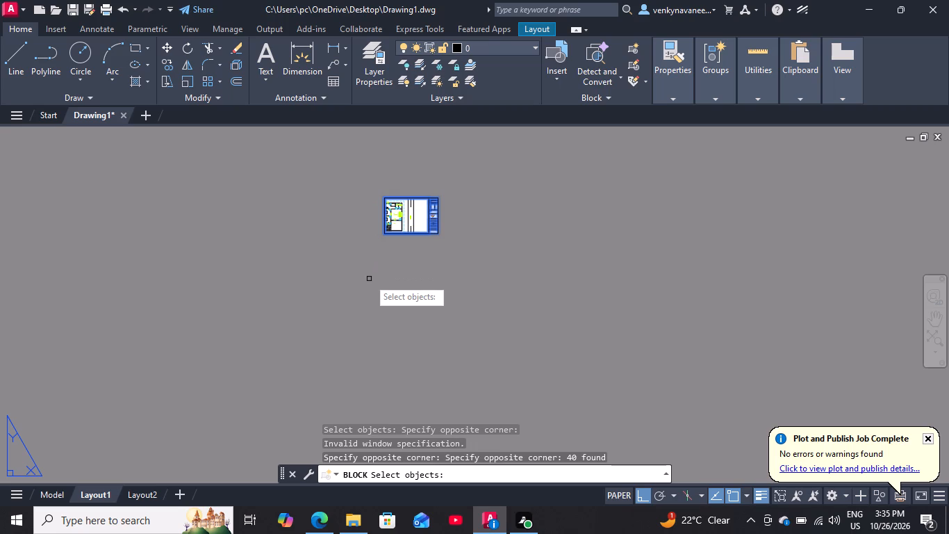
key("Return")
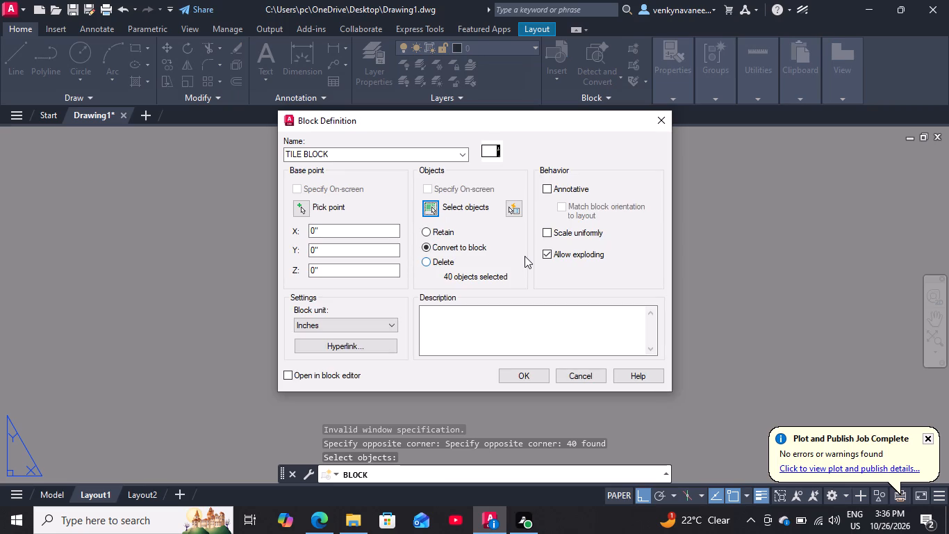
left_click(522, 377)
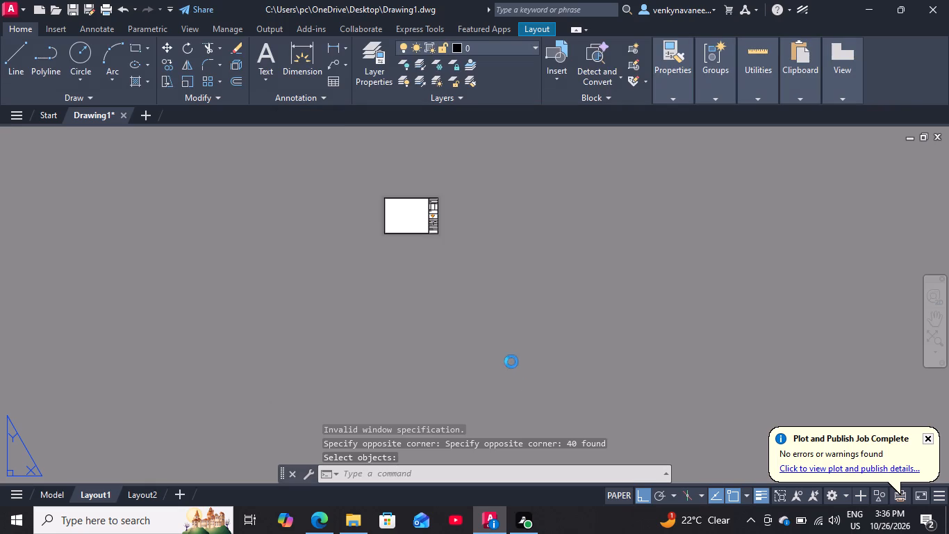
Write the TILE BLOCK block to a file named TILE BLOCK on the Desktop, with insert units in inches.
scroll(424, 193, "up", 6)
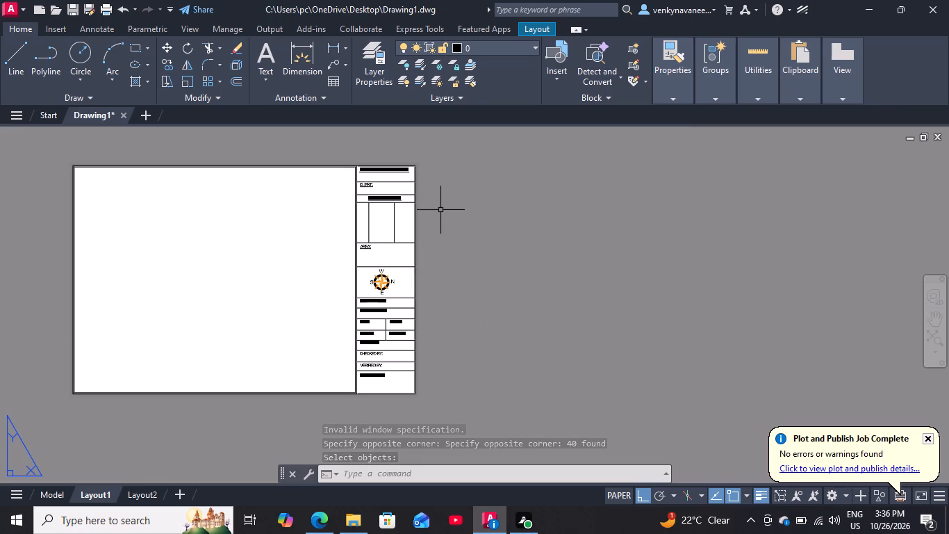
scroll(440, 210, "down", 1)
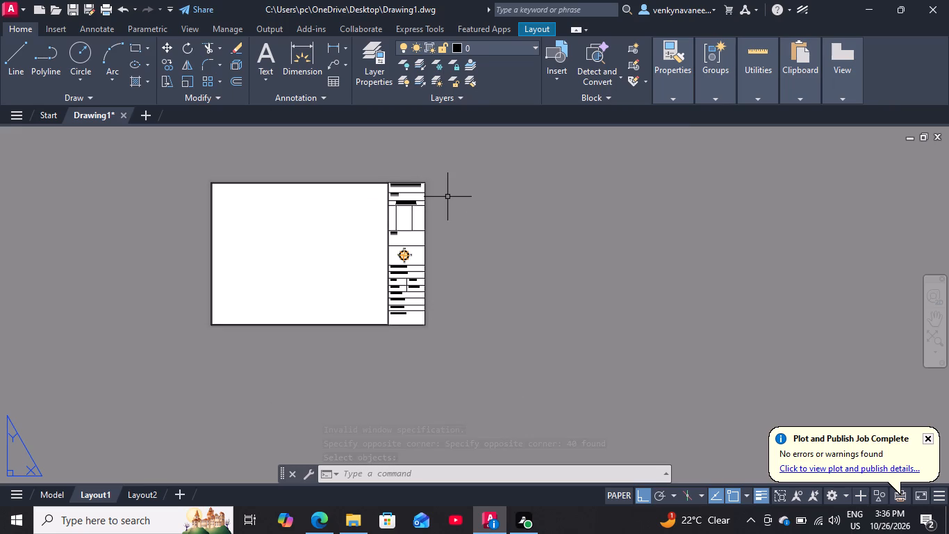
left_click(459, 172)
left_click(201, 349)
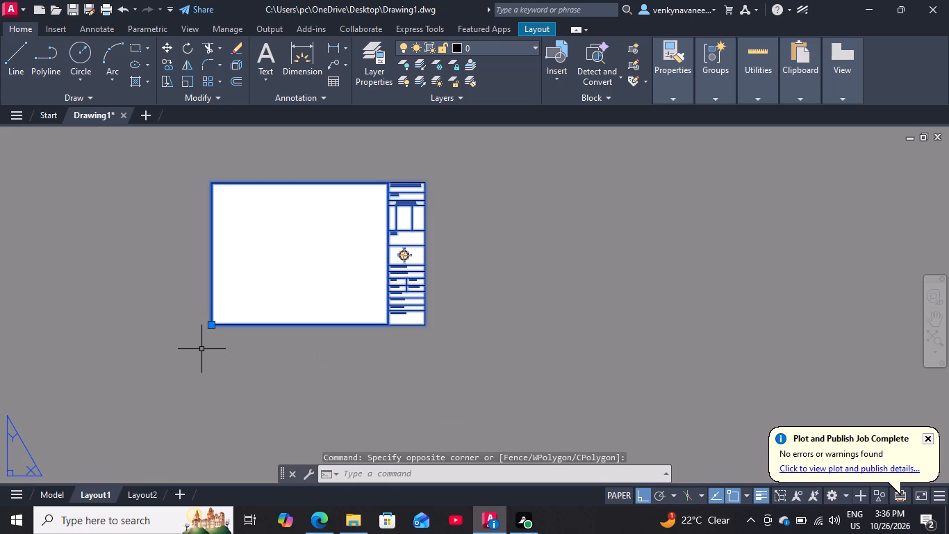
key("w")
key("Return")
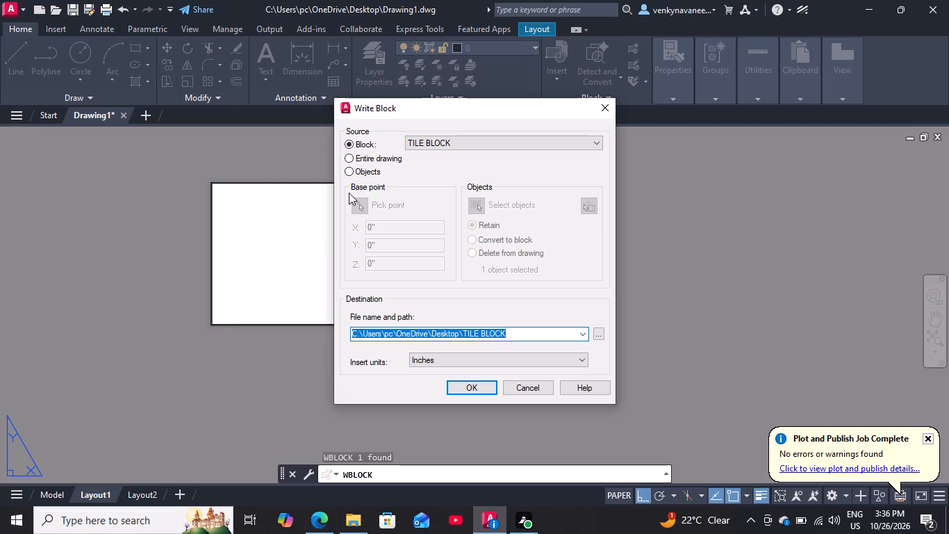
left_click(457, 390)
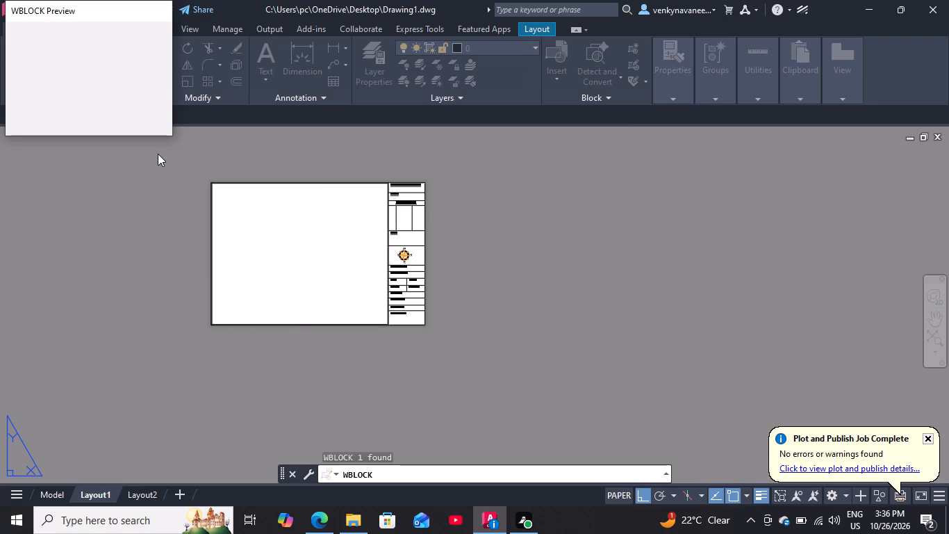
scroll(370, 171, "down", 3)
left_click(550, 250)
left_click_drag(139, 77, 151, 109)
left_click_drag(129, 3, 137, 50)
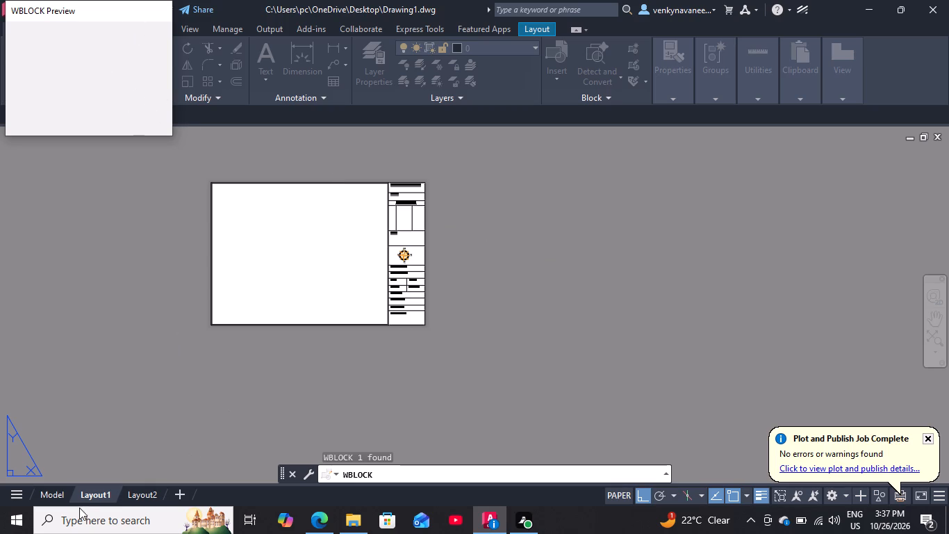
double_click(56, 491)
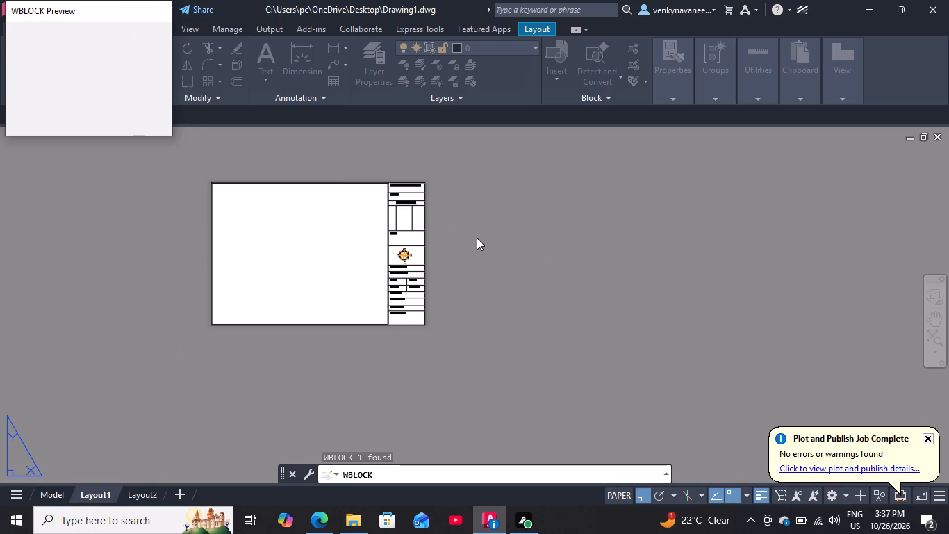
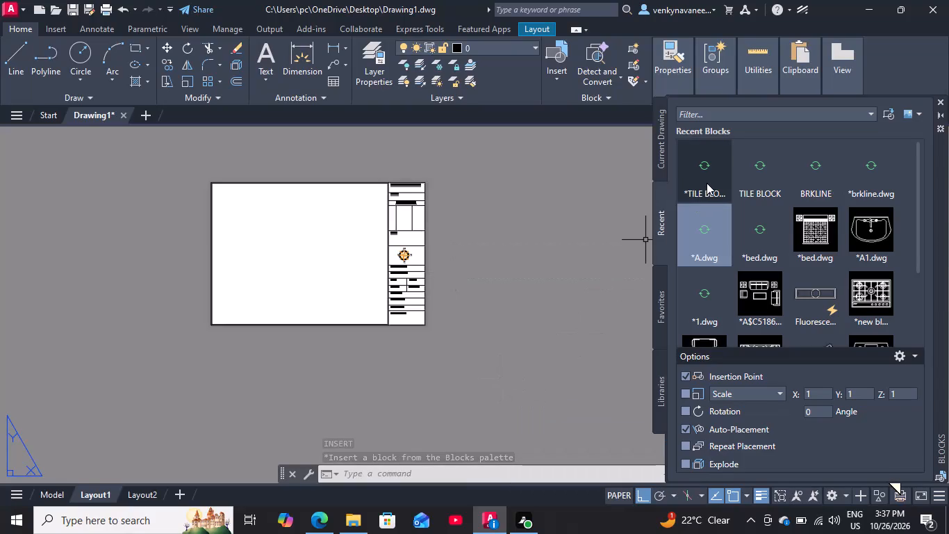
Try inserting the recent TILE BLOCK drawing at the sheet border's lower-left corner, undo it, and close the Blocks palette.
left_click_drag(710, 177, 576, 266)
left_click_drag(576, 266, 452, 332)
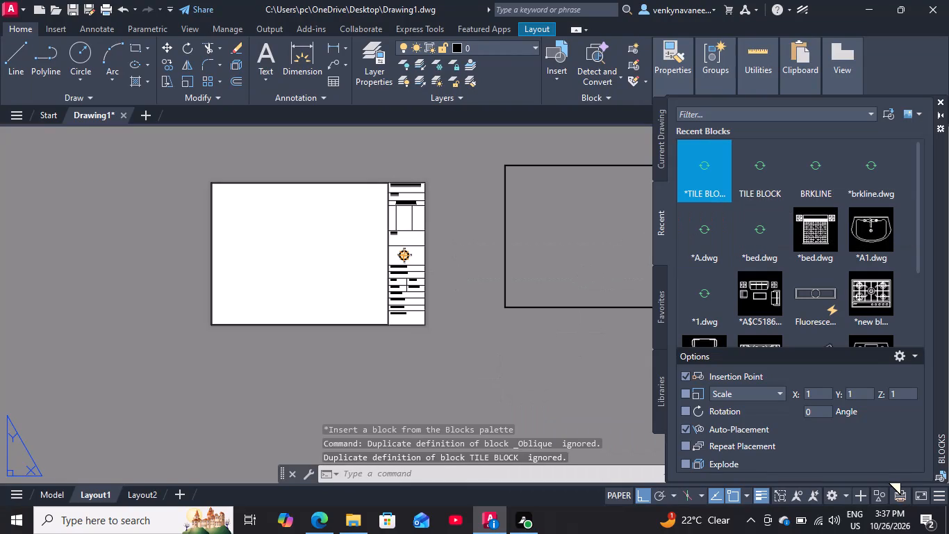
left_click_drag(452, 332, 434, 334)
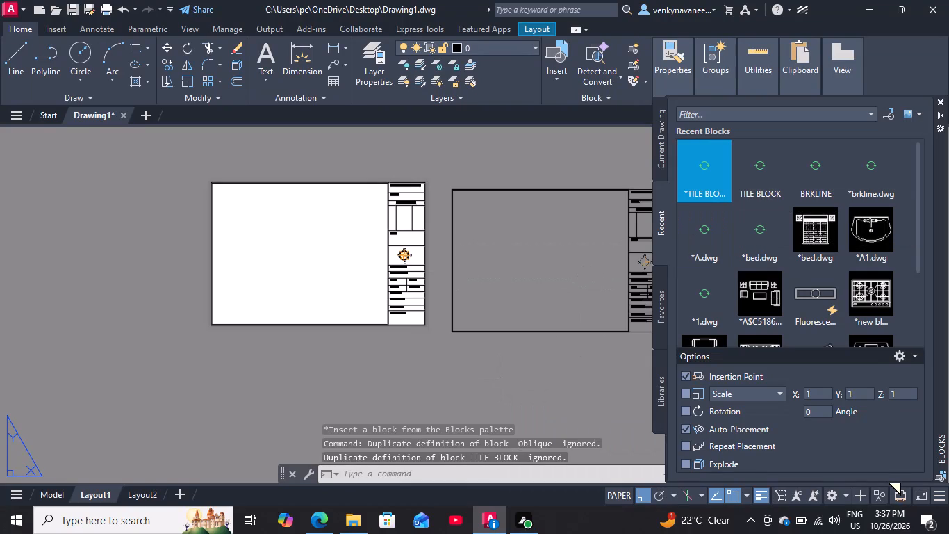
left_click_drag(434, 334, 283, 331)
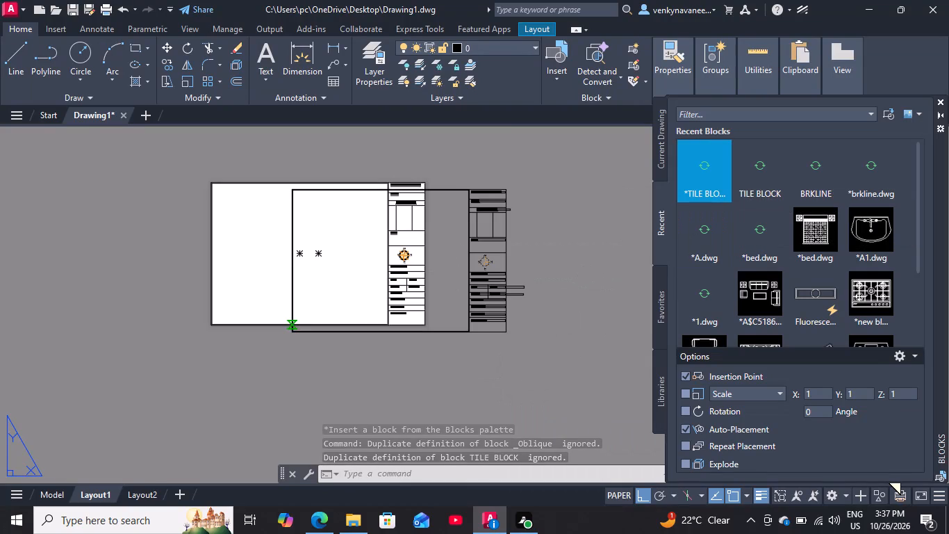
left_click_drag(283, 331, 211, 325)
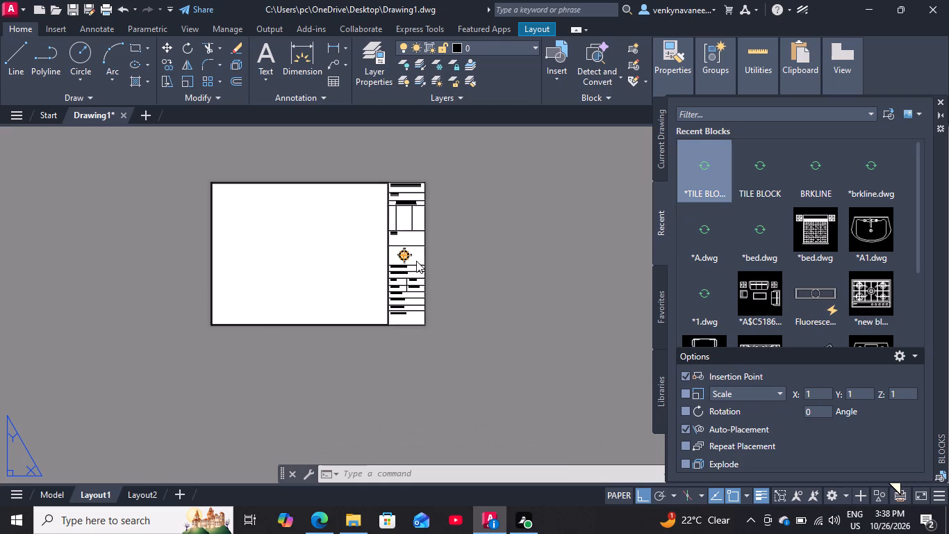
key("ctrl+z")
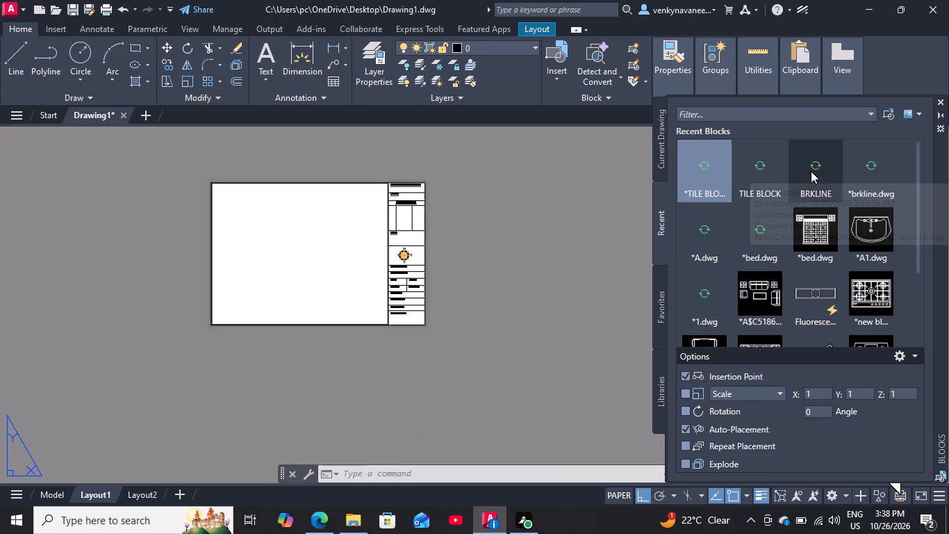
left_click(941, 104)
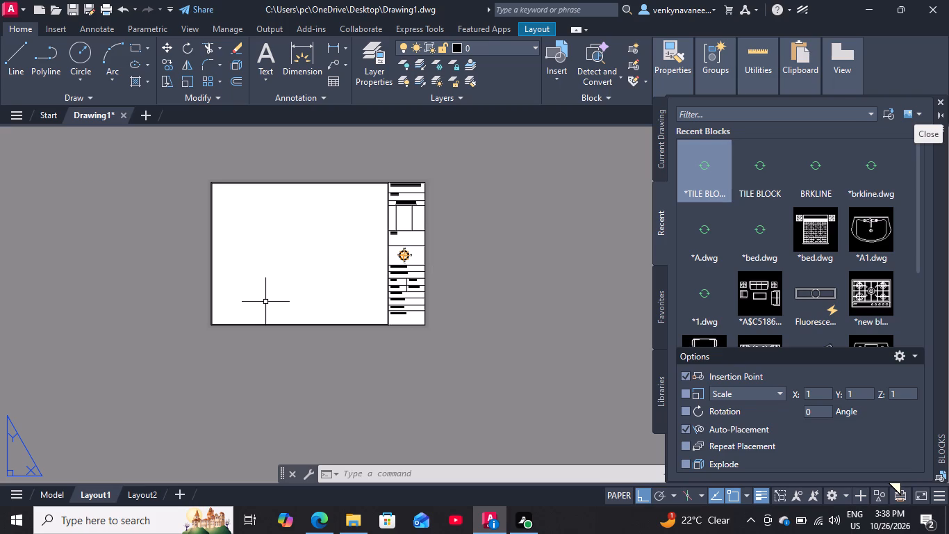
Explode the title sheet block on Layout1 into its separate objects.
scroll(403, 258, "up", 4)
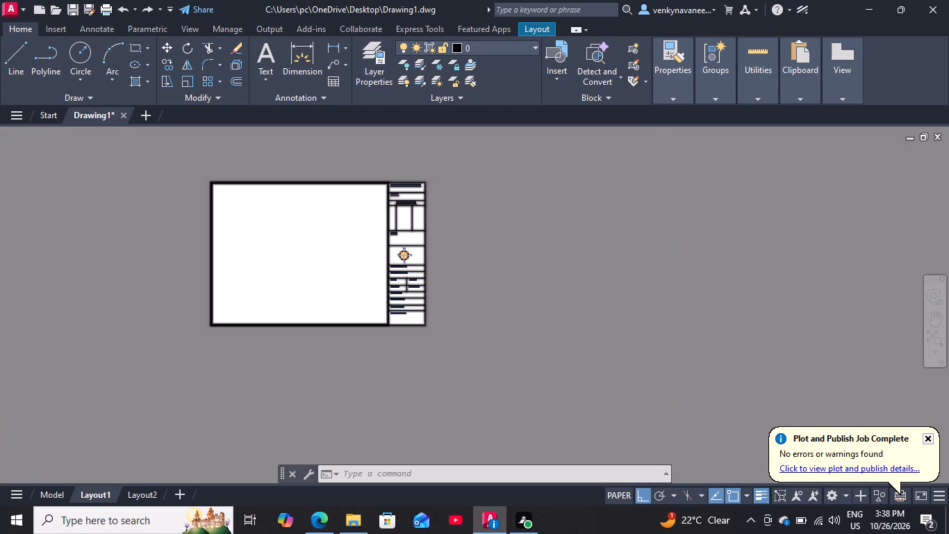
left_click(413, 252)
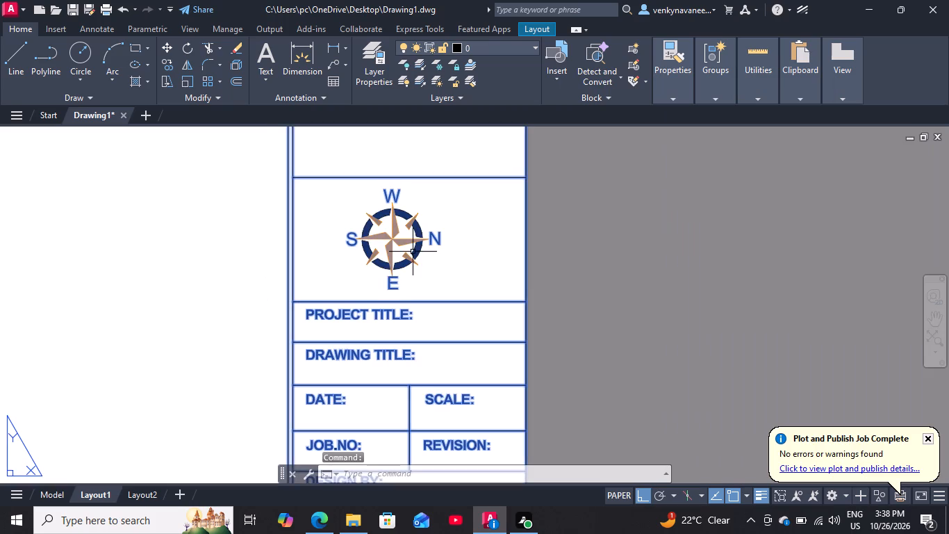
key("x")
key("Return")
Set up a Write Block of the title block's compass, with its centre as base point and the whole symbol with its letters as objects.
left_click(452, 192)
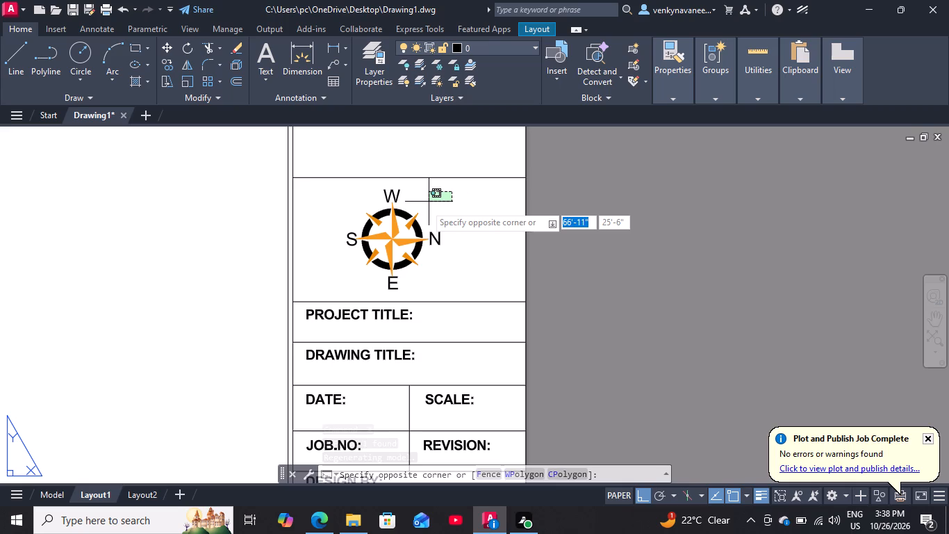
left_click(350, 288)
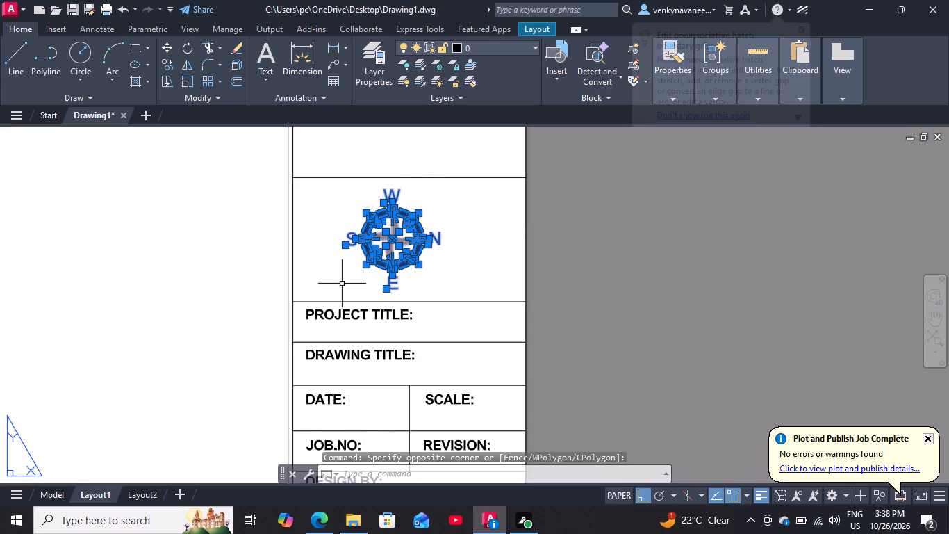
key("w")
key("Return")
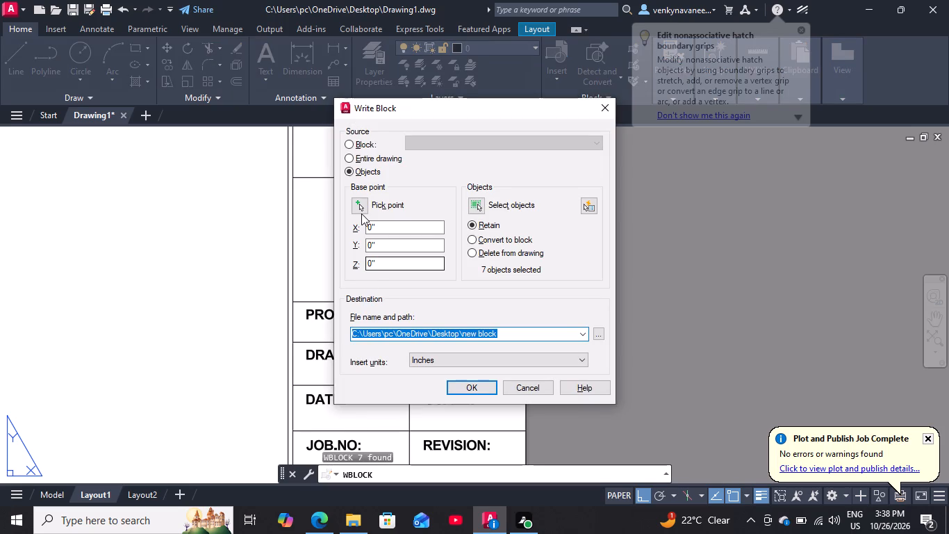
left_click(362, 210)
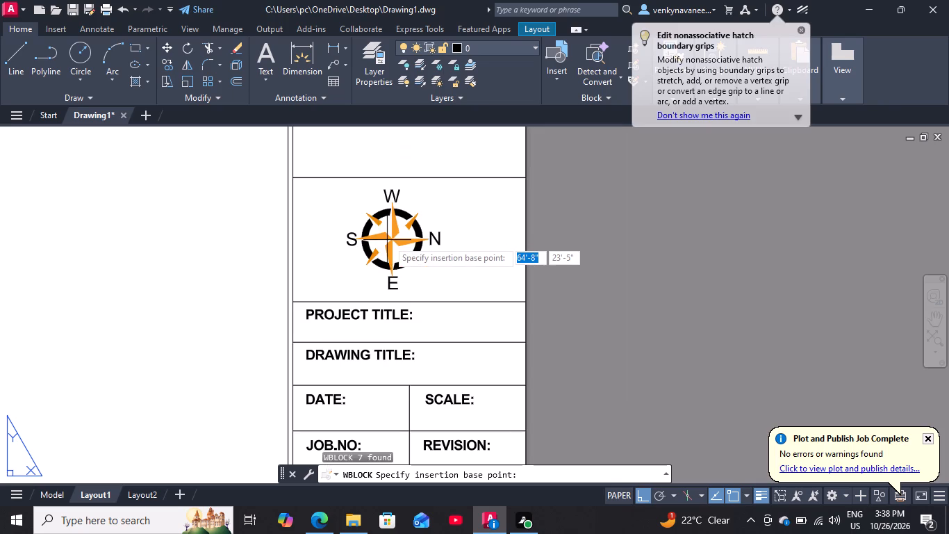
left_click(394, 239)
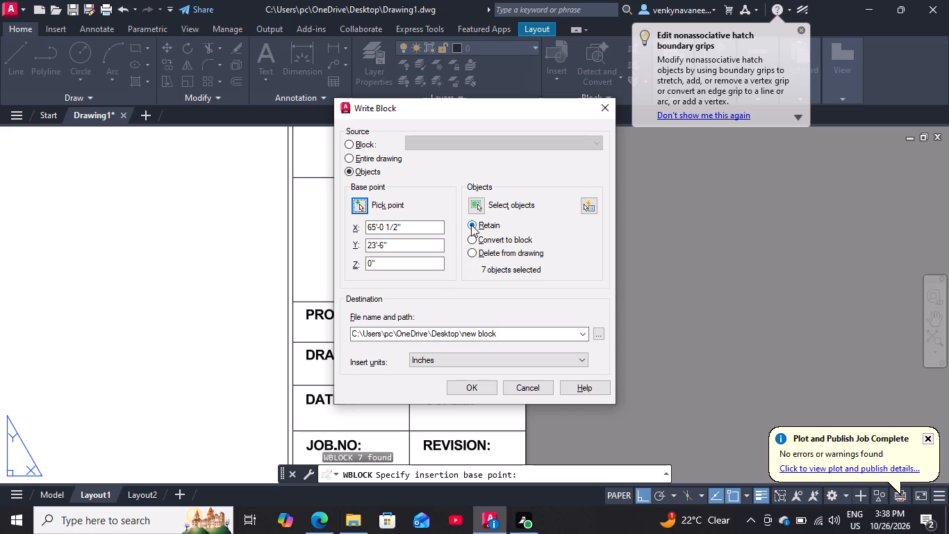
left_click(477, 211)
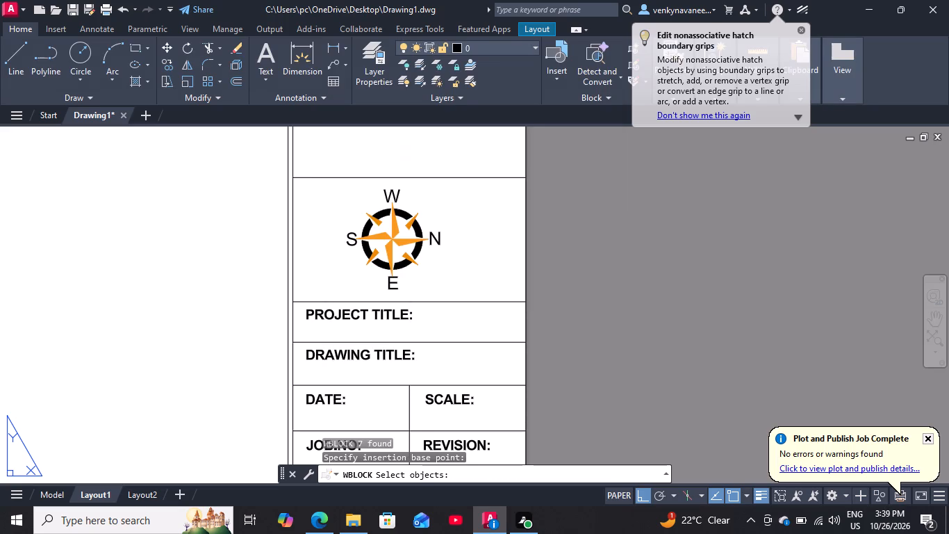
left_click(440, 195)
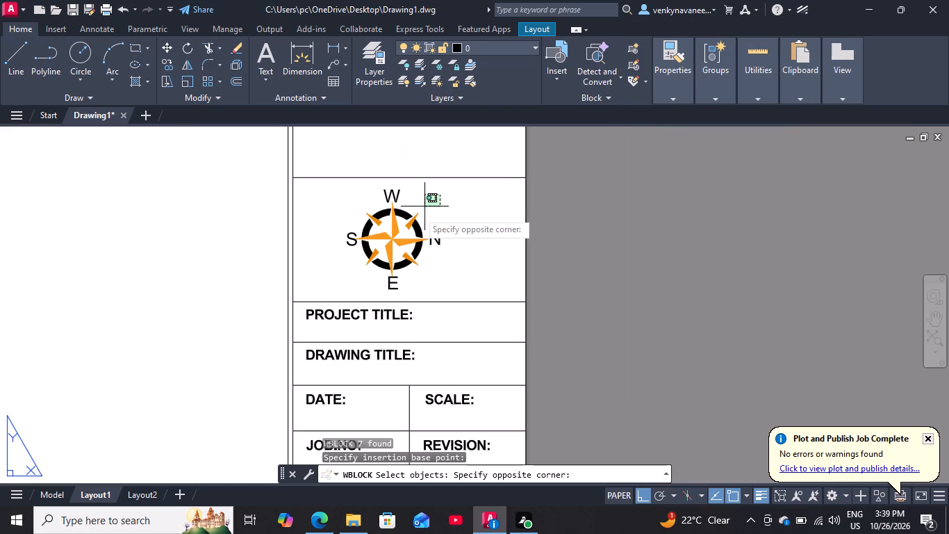
left_click(333, 289)
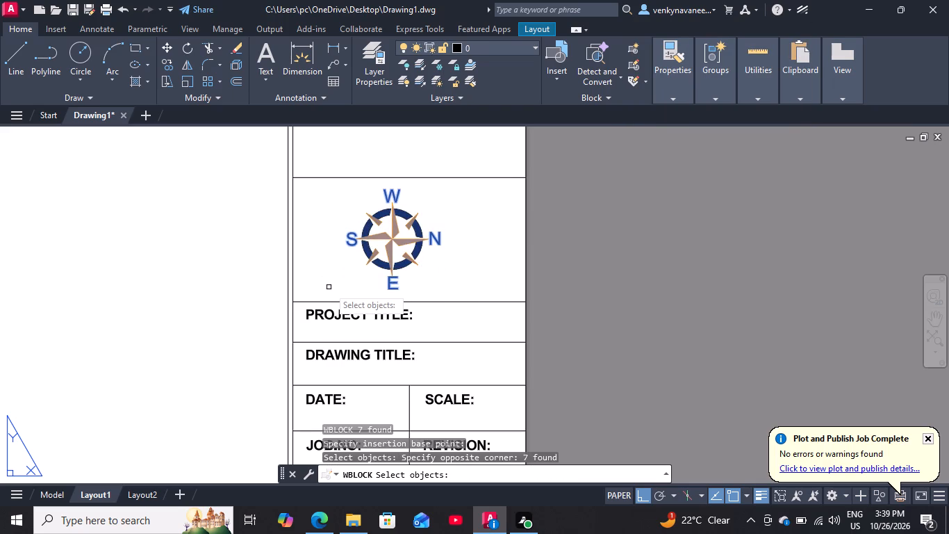
key("Return")
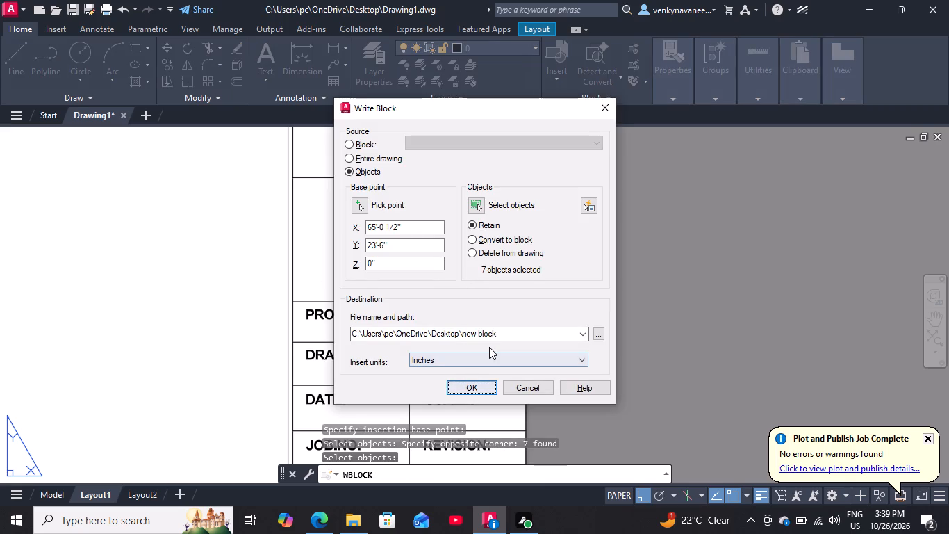
Name the output file COMPASS on the Desktop and write the compass block to it.
left_click(504, 336)
left_click(504, 336)
double_click(504, 336)
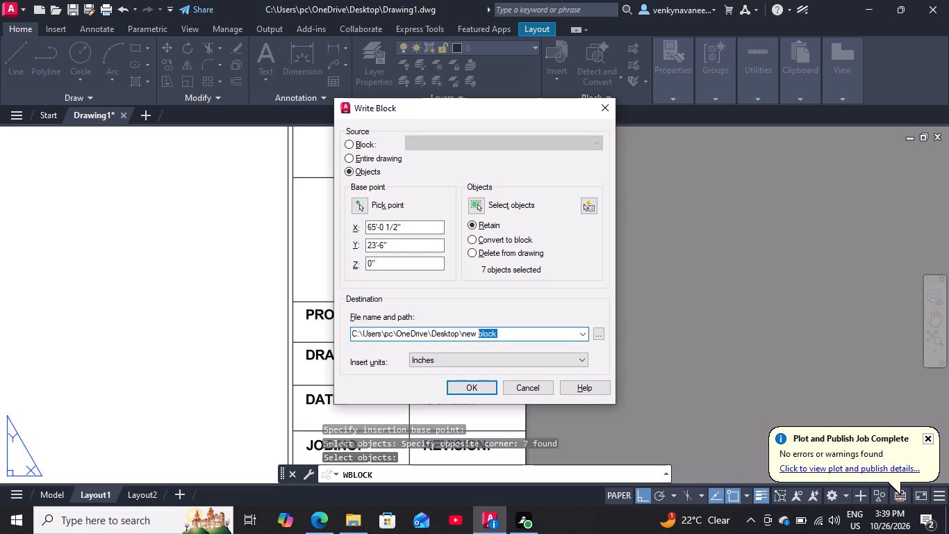
key("BackSpace")
key("BackSpace")
key("BackSpace")
key("BackSpace")
key("BackSpace")
key("w")
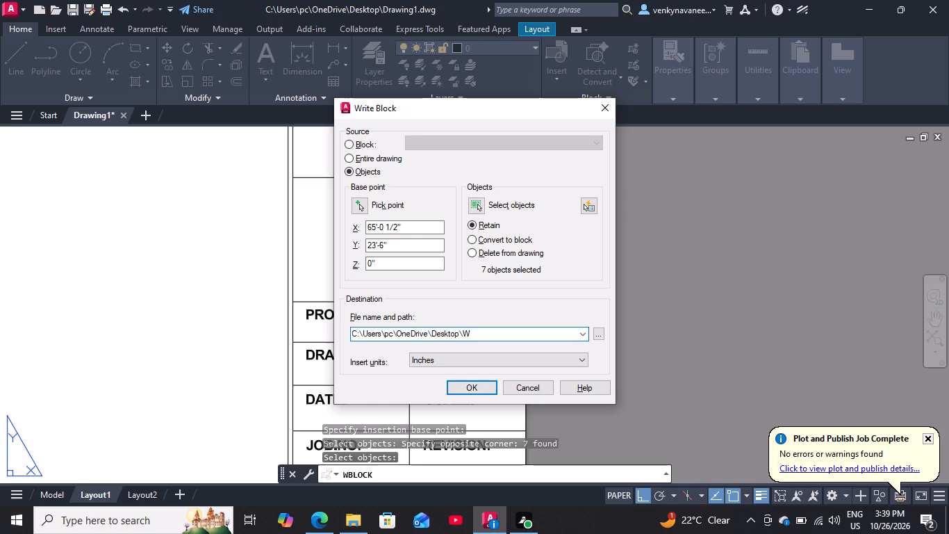
key("BackSpace")
type("COMPASS")
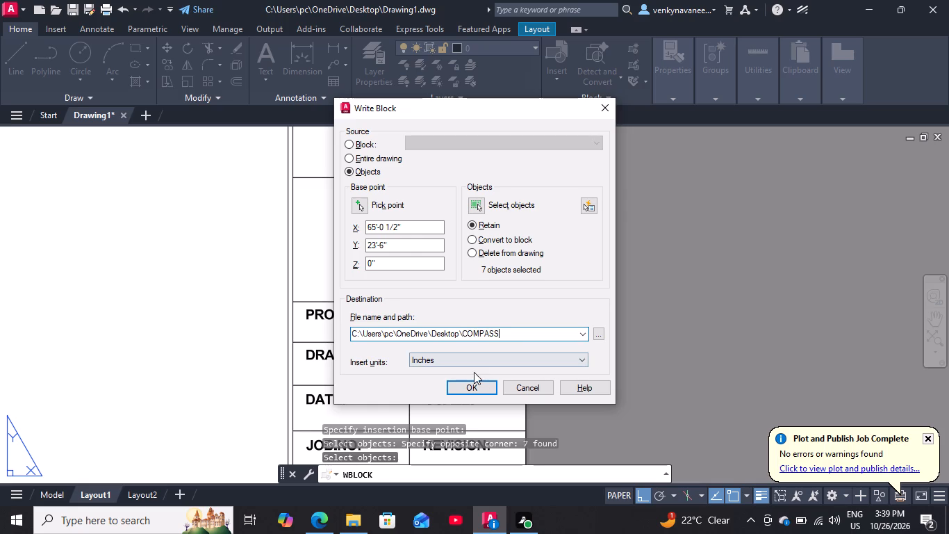
left_click(463, 389)
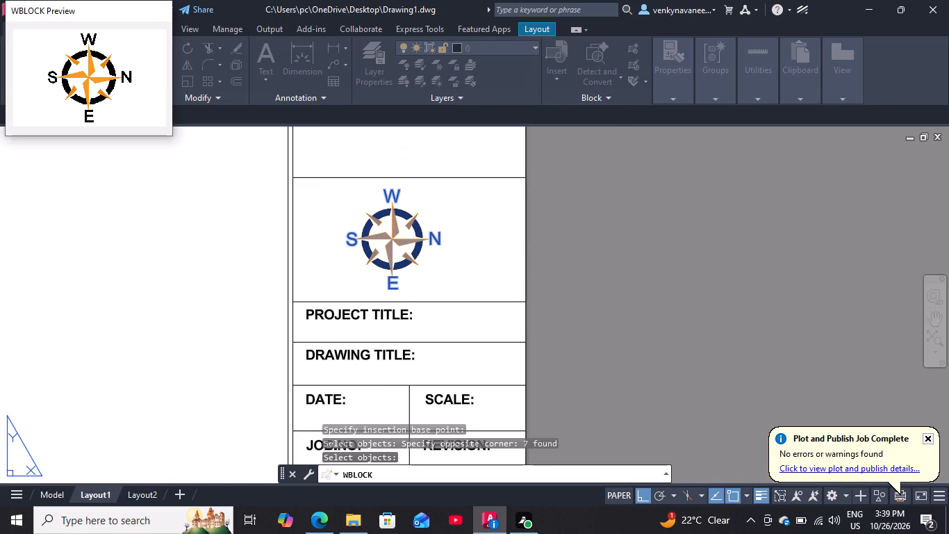
Switch from the Layout1 sheet to model space.
scroll(450, 280, "down", 2)
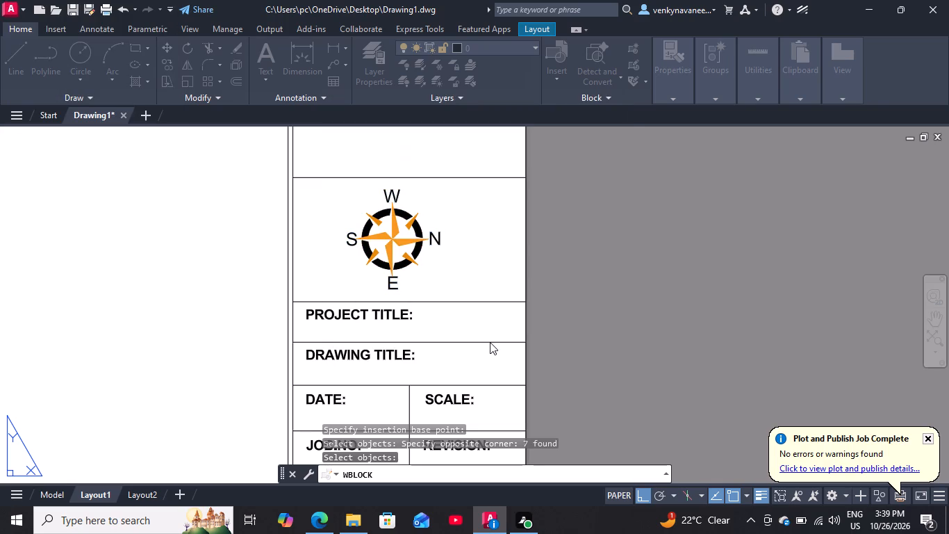
scroll(490, 342, "down", 1)
scroll(450, 280, "down", 4)
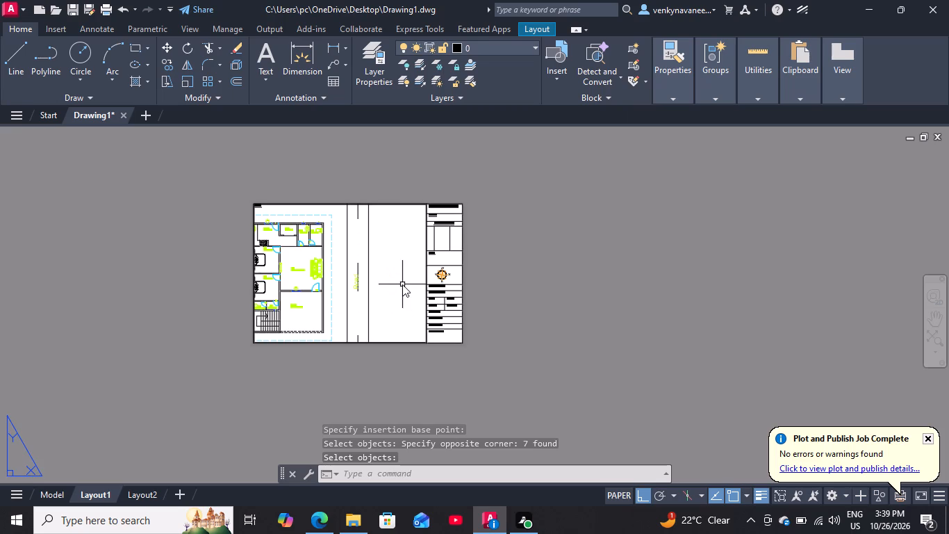
left_click(60, 492)
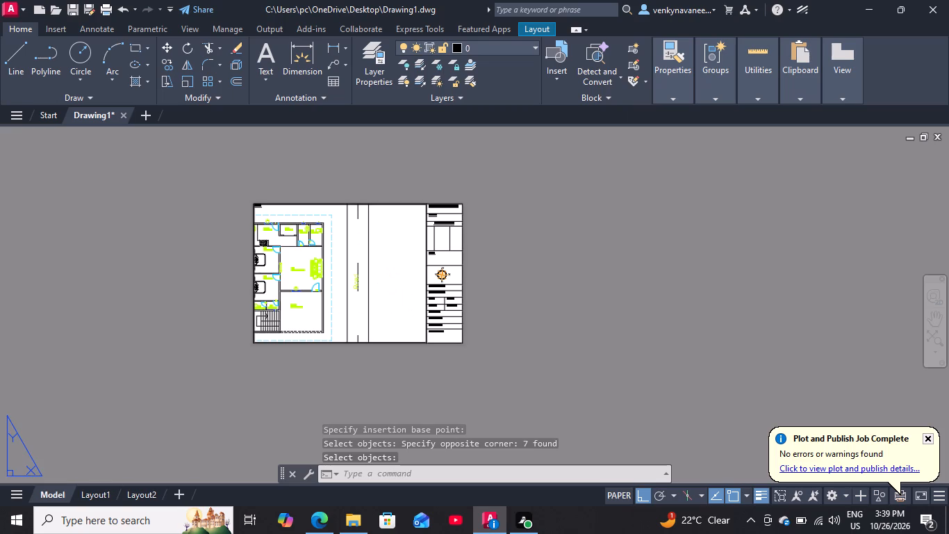